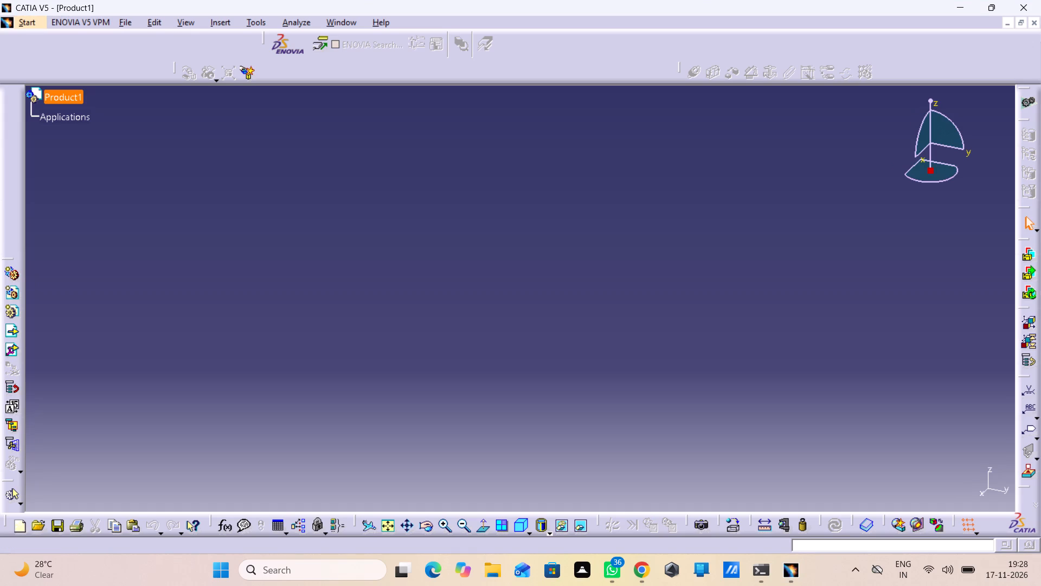
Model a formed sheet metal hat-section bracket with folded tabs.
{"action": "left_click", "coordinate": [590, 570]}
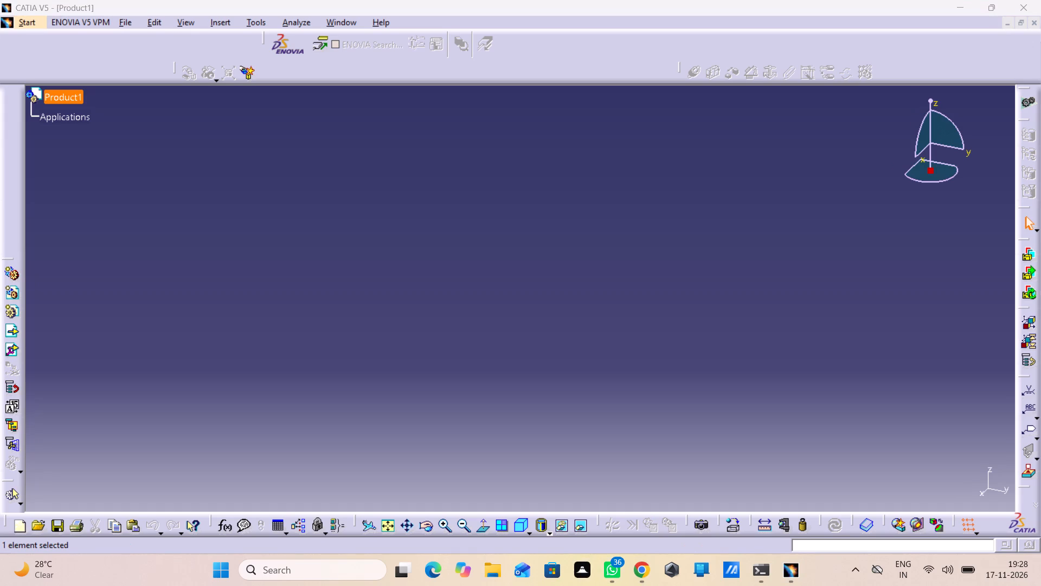
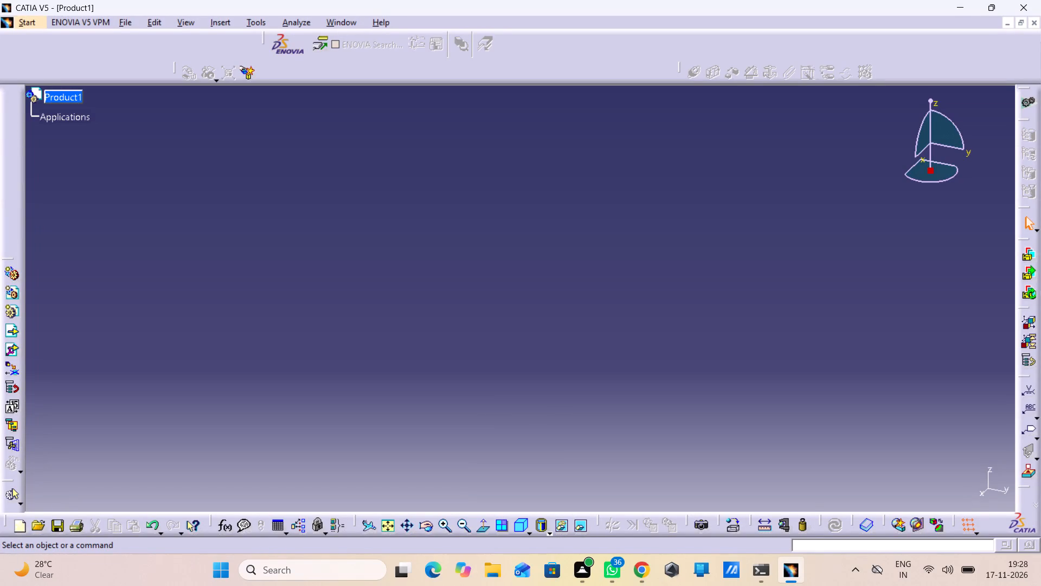
Start a new part in the Generative Sheetmetal Design workbench.
{"action": "left_click", "coordinate": [19, 16]}
{"action": "left_click", "coordinate": [43, 52]}
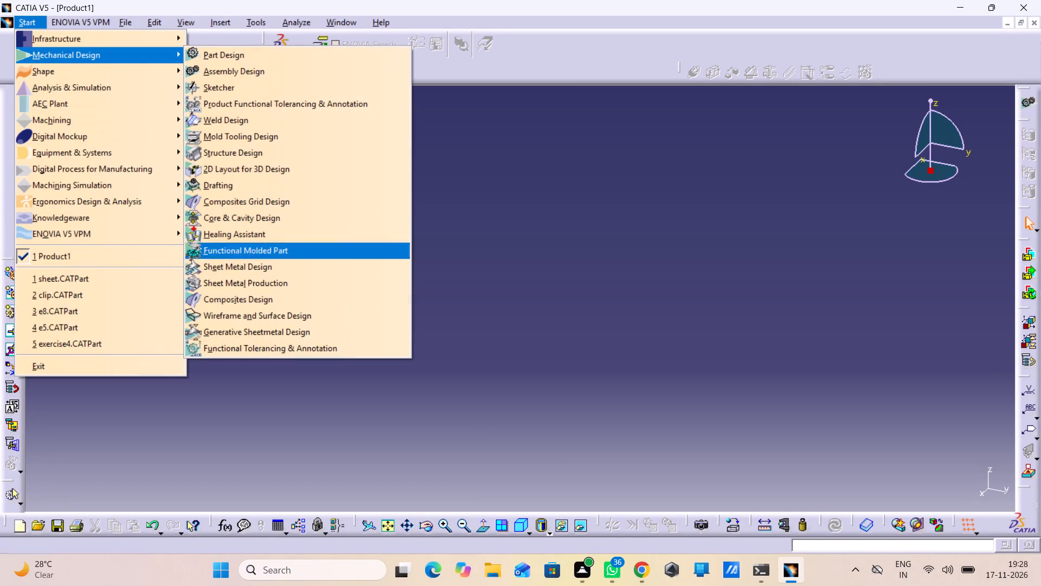
{"action": "left_click", "coordinate": [290, 331]}
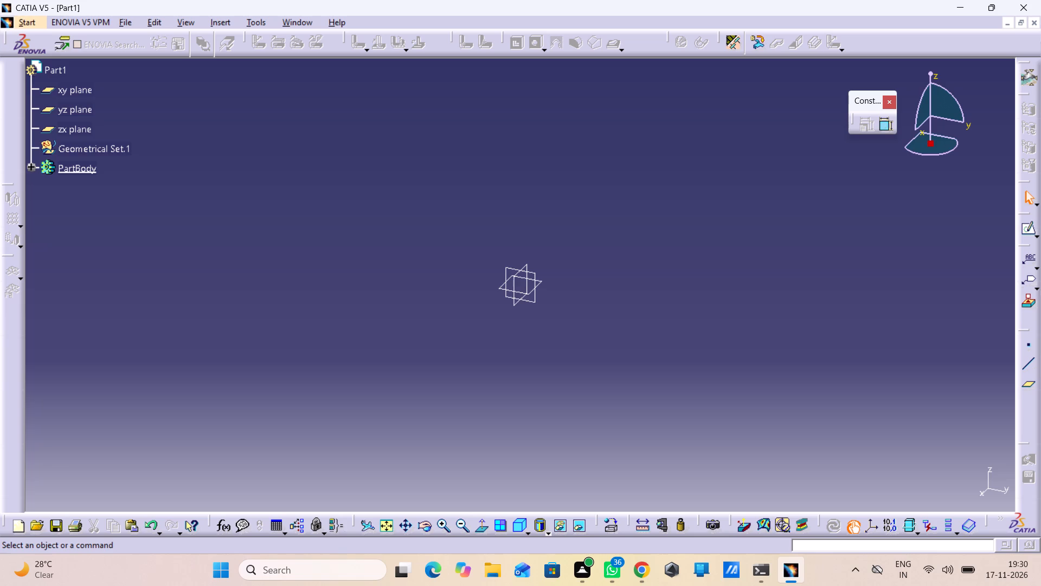
Create a positioned sketch on the xy plane with the V direction reversed and the H and V axes swapped.
{"action": "left_click", "coordinate": [540, 288]}
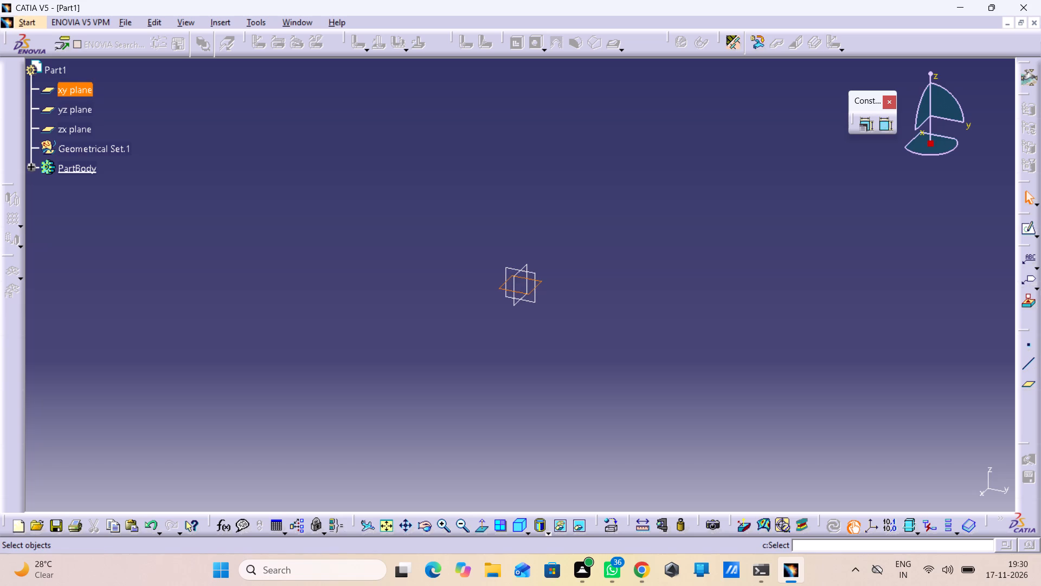
{"action": "left_click_drag", "start_coordinate": [1033, 227], "coordinate": [997, 263]}
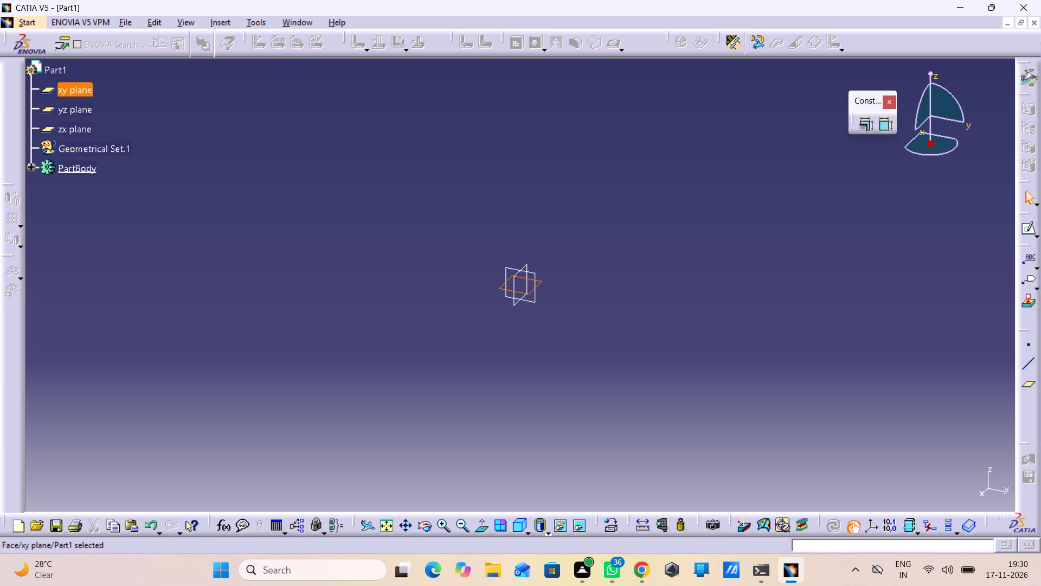
{"action": "left_click", "coordinate": [1034, 239]}
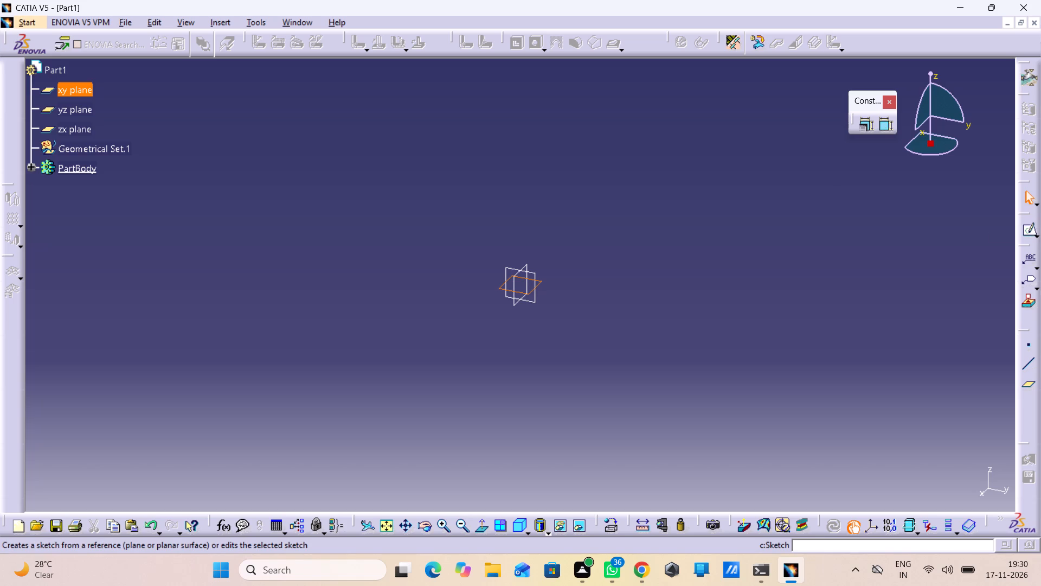
{"action": "left_click", "coordinate": [1039, 233]}
{"action": "left_click", "coordinate": [1025, 244]}
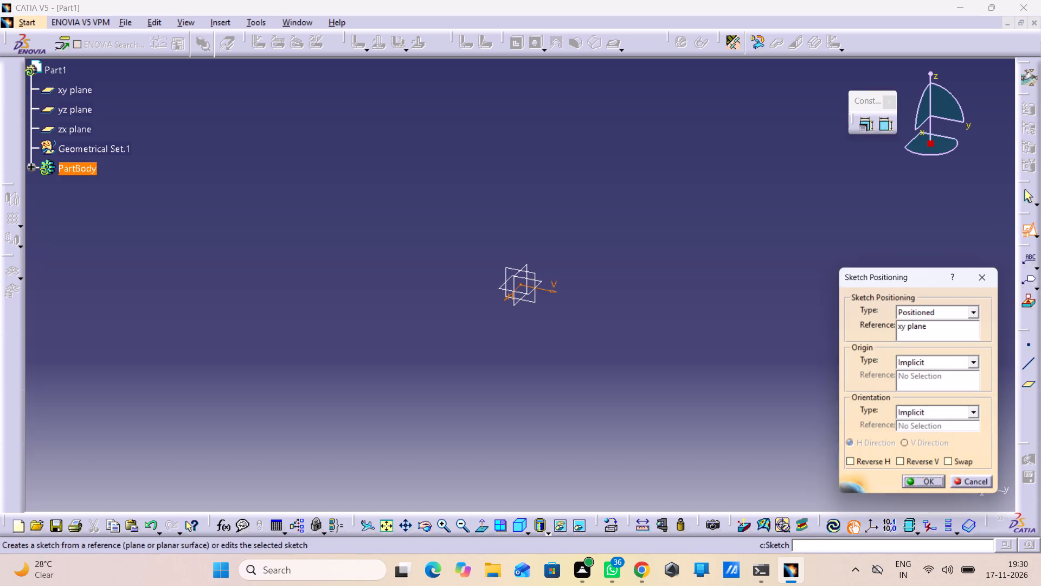
{"action": "left_click", "coordinate": [949, 464]}
{"action": "left_click", "coordinate": [942, 464]}
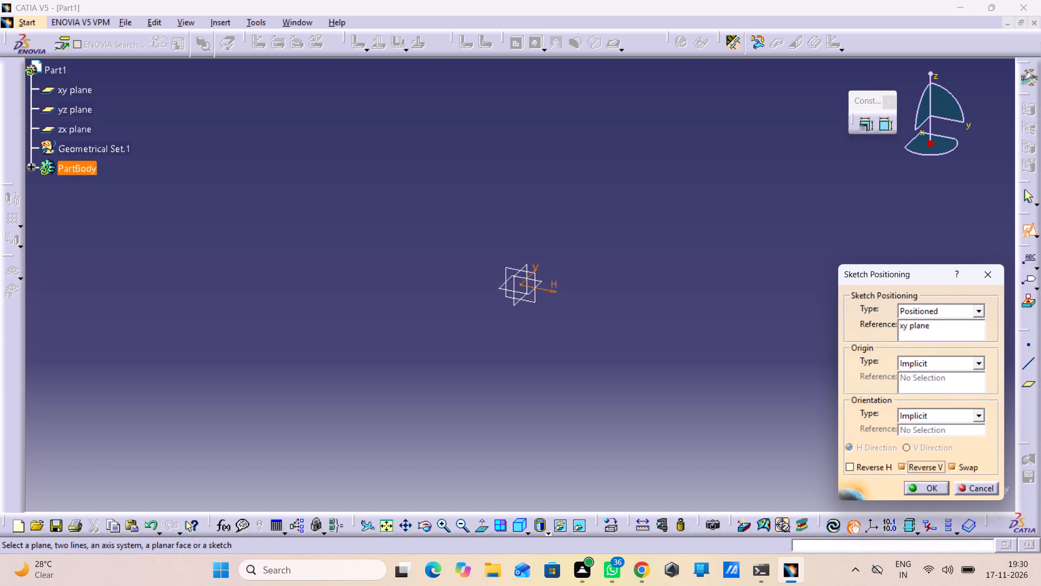
{"action": "left_click", "coordinate": [932, 488]}
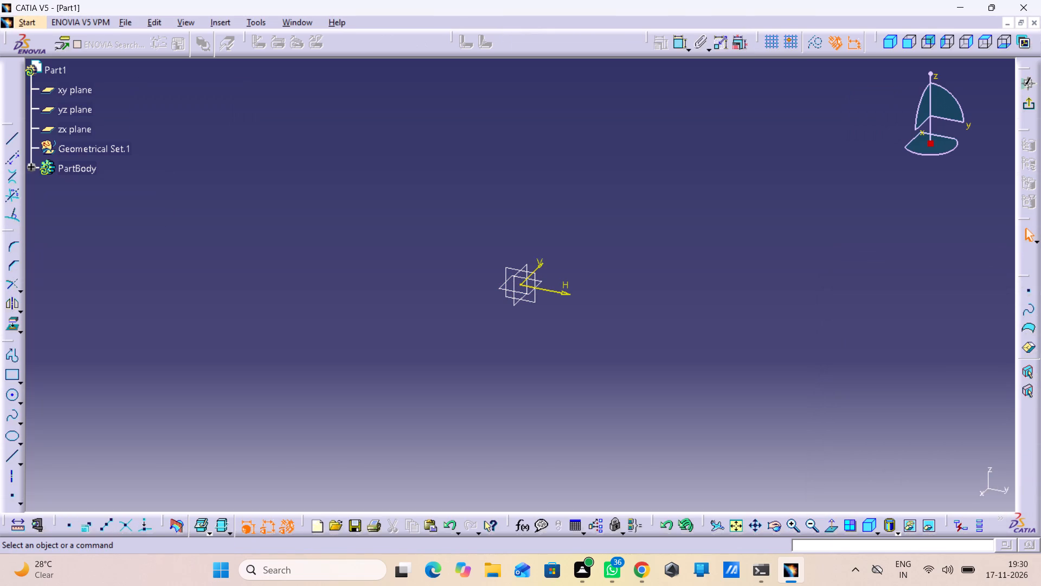
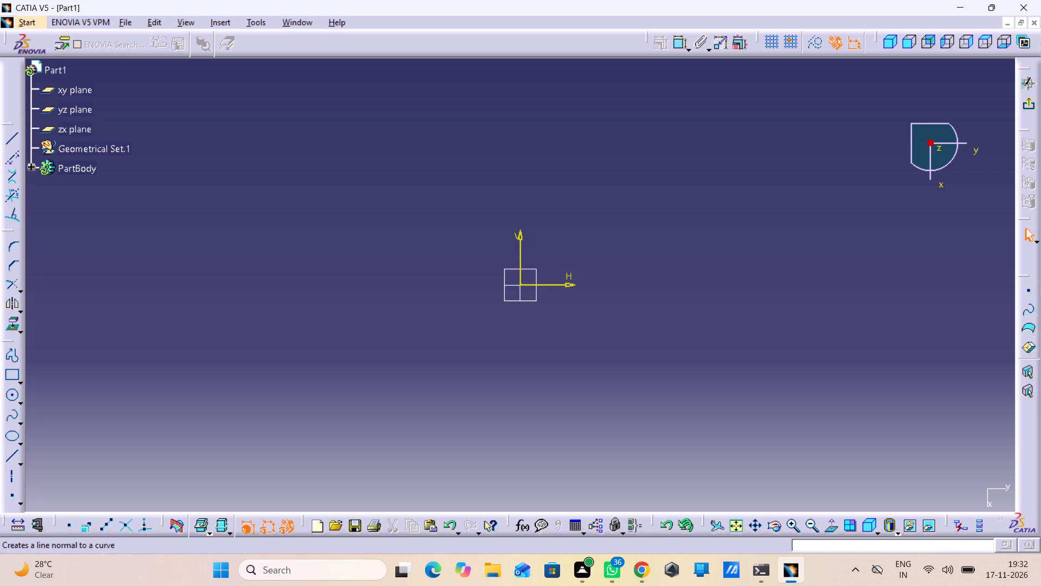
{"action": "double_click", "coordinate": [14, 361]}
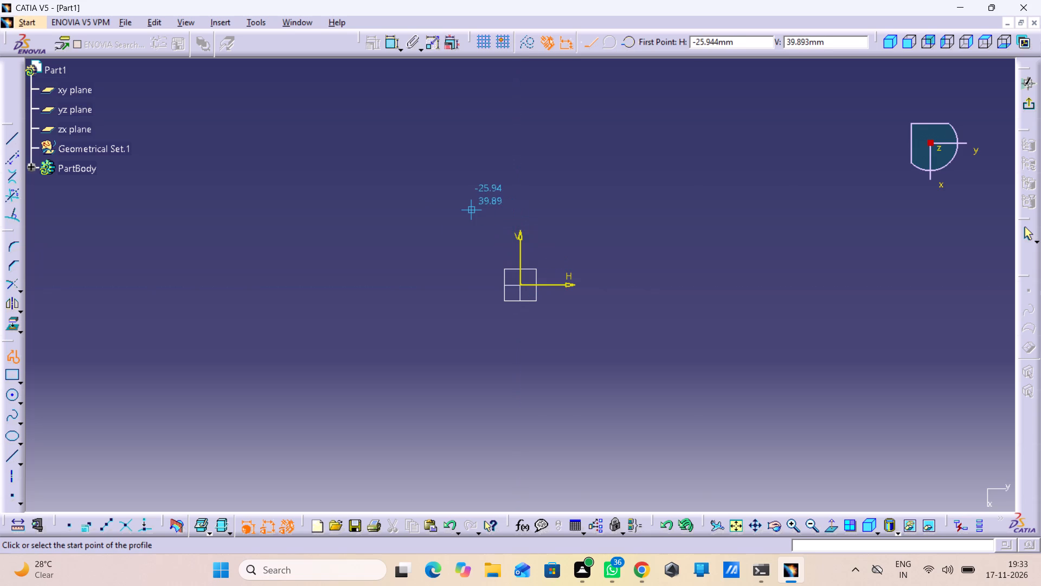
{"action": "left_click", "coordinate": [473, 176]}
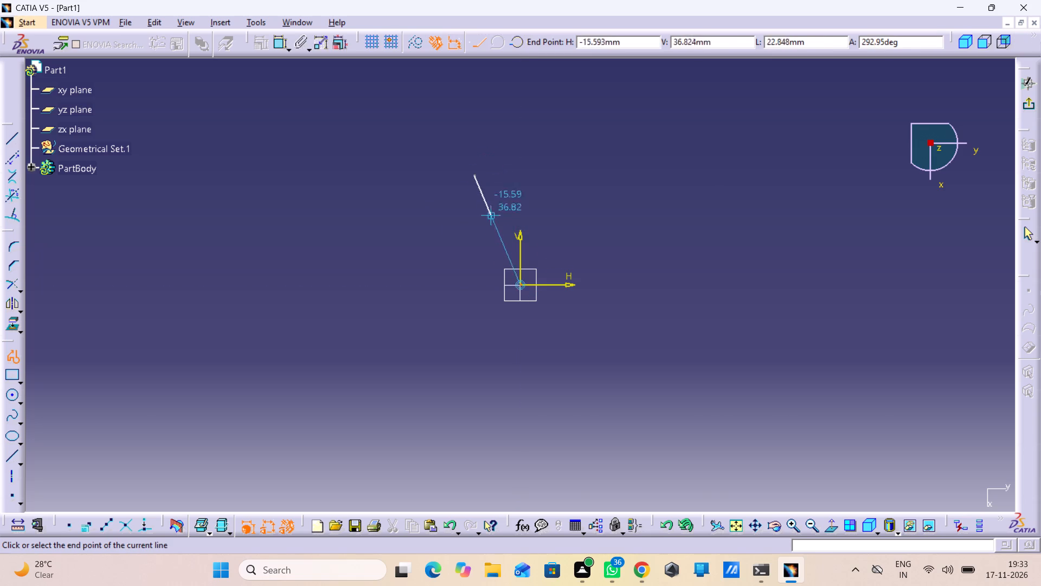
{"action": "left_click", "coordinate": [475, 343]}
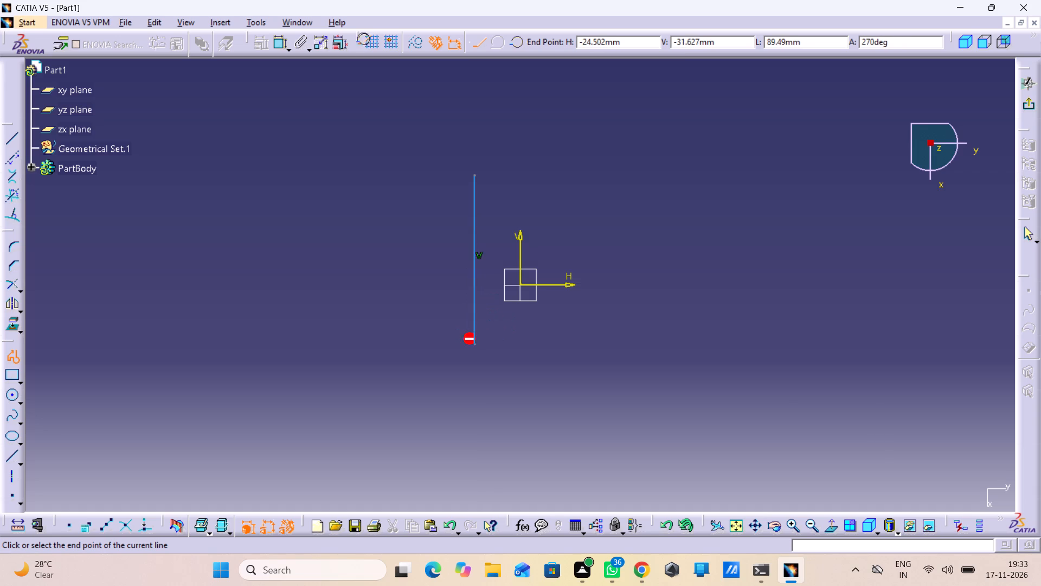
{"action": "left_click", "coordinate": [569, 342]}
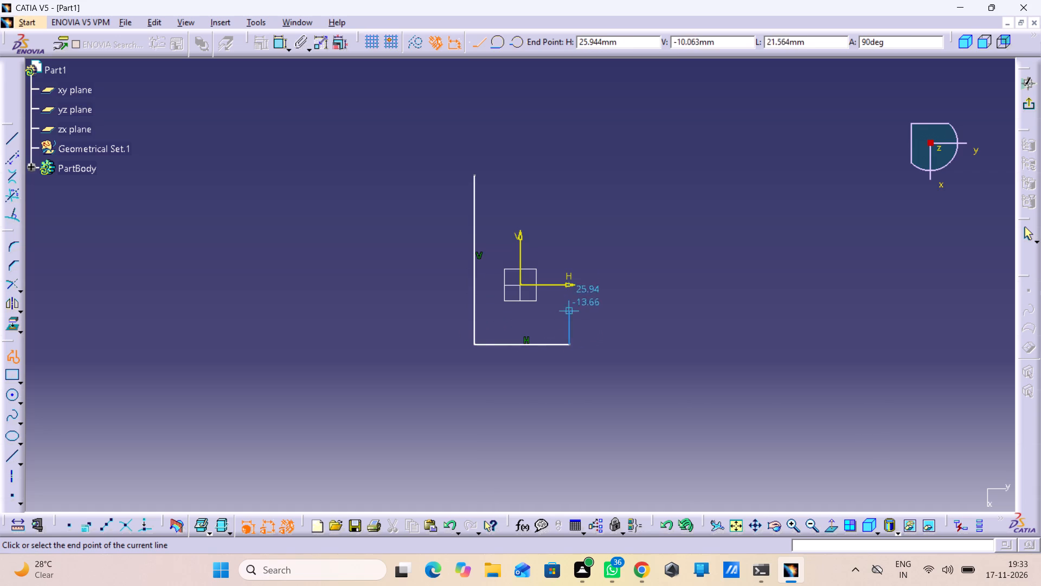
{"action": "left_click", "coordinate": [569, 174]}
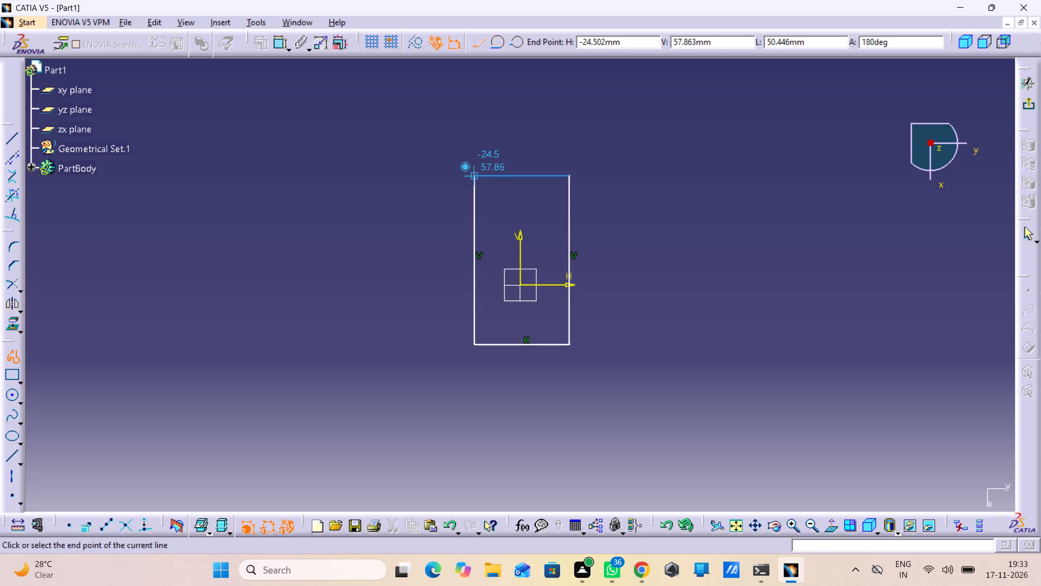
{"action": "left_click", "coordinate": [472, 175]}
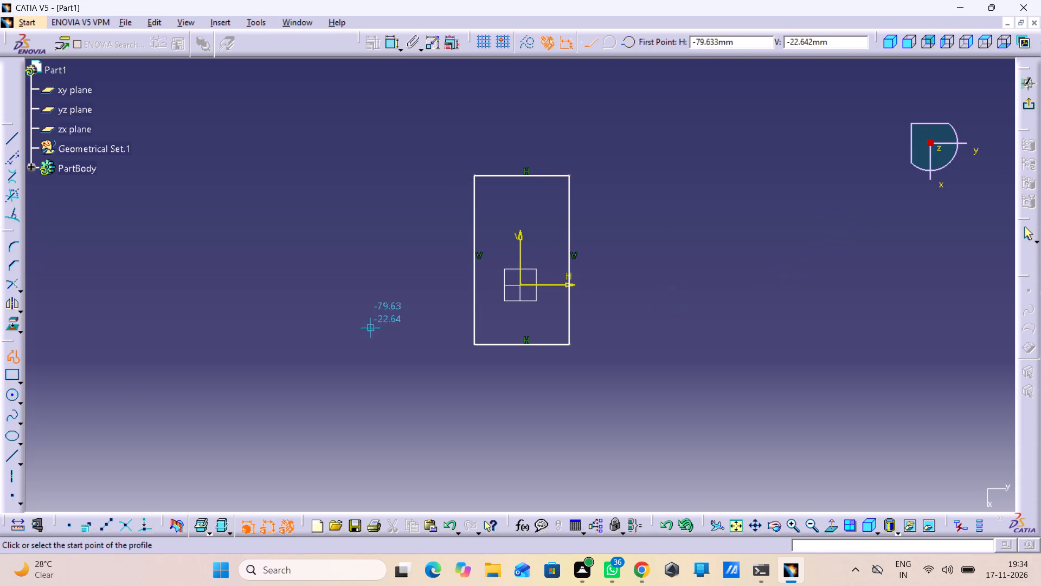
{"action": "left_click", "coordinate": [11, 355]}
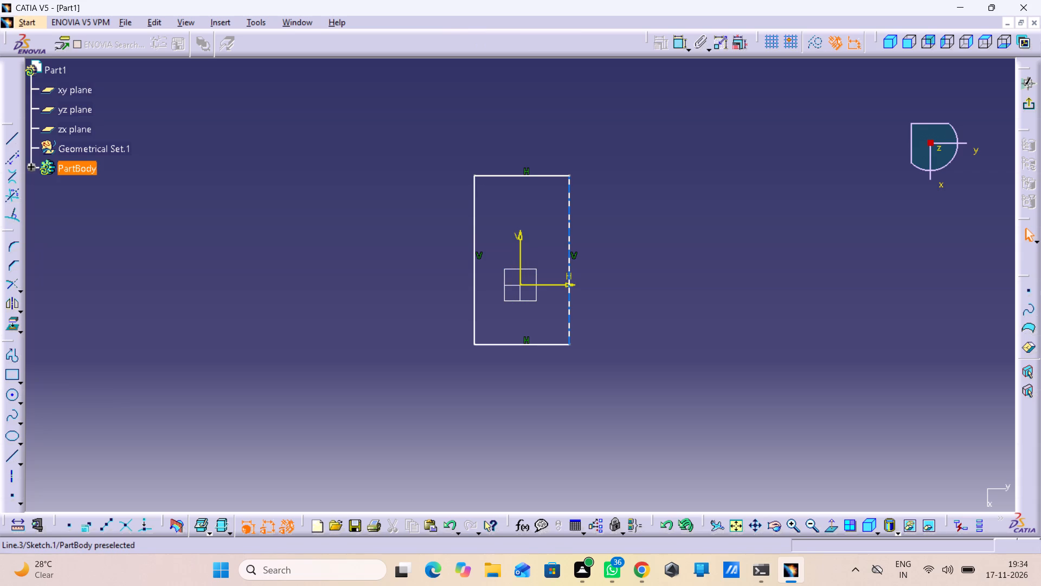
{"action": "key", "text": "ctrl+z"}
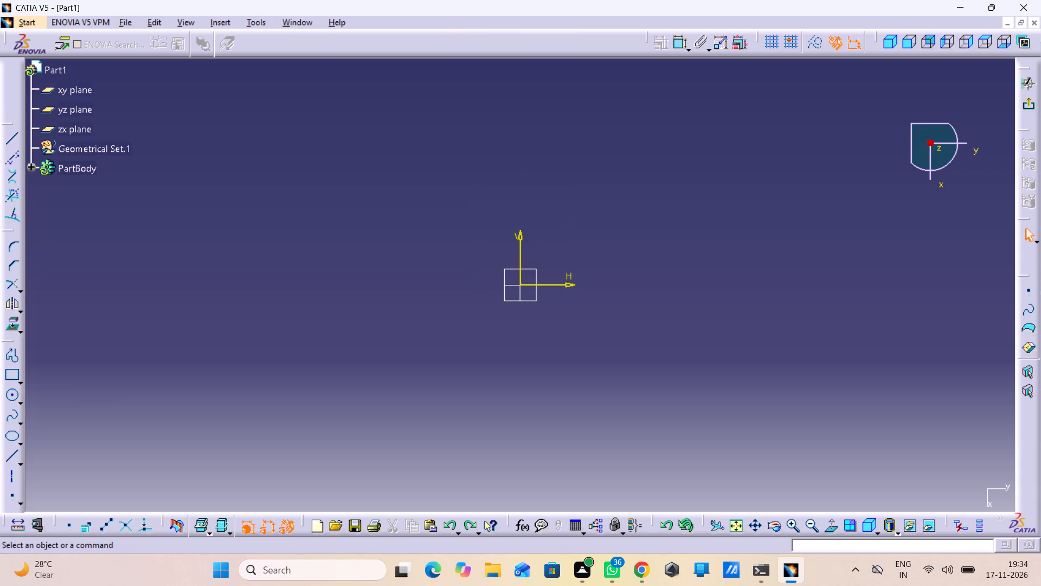
Start a profile around the origin: top edge about 49 mm, left side about 93 mm, bottom edge about 54 mm, right side rising about 33 mm.
{"action": "double_click", "coordinate": [12, 364]}
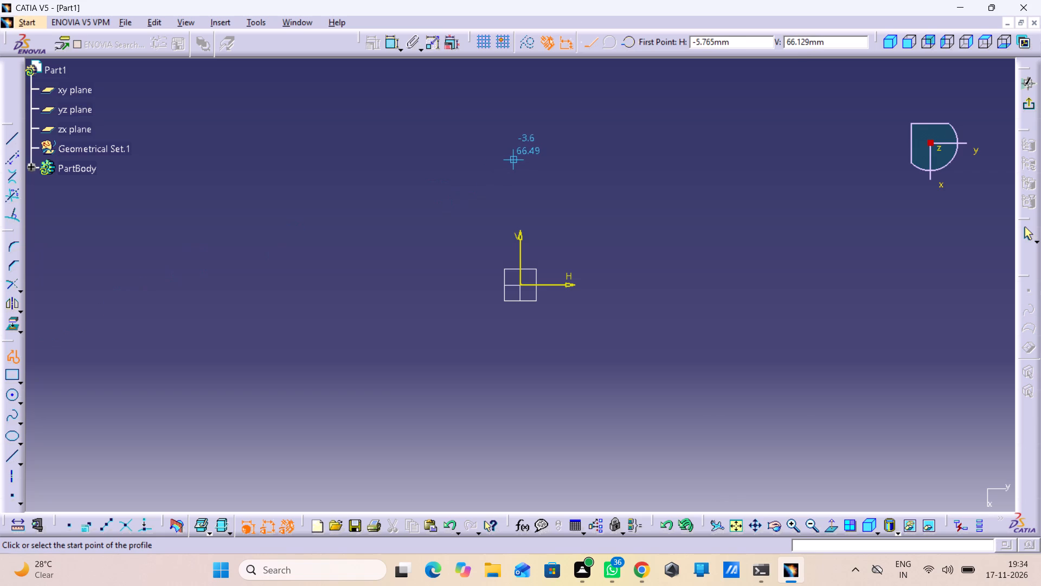
{"action": "left_click", "coordinate": [560, 160]}
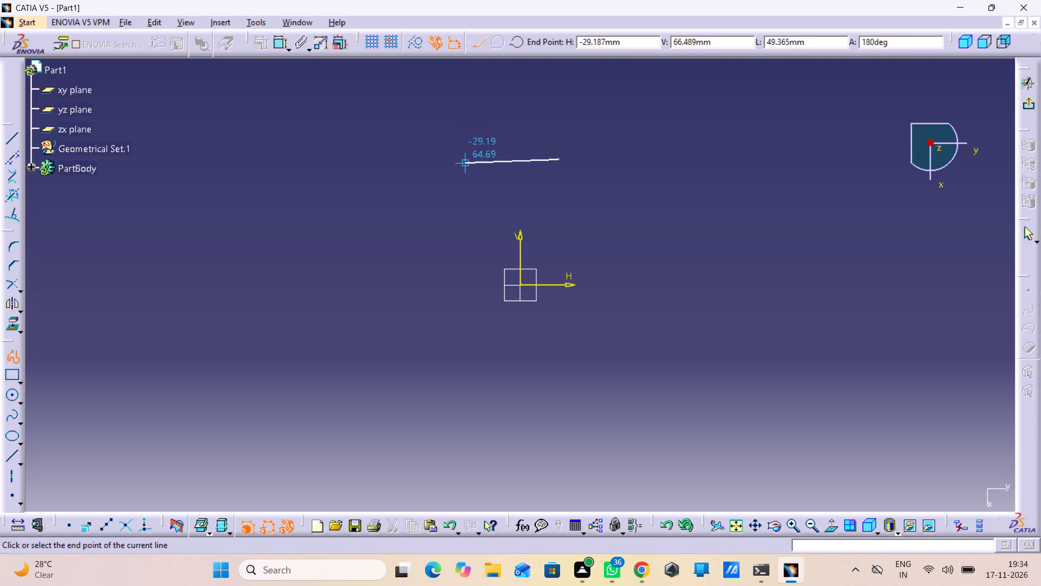
{"action": "left_click", "coordinate": [466, 158]}
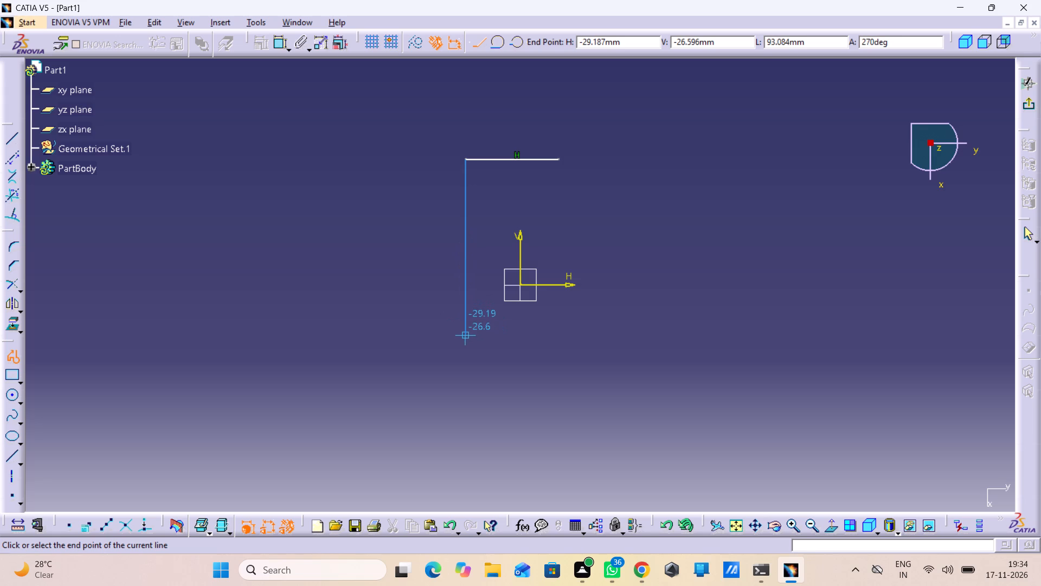
{"action": "left_click", "coordinate": [464, 337]}
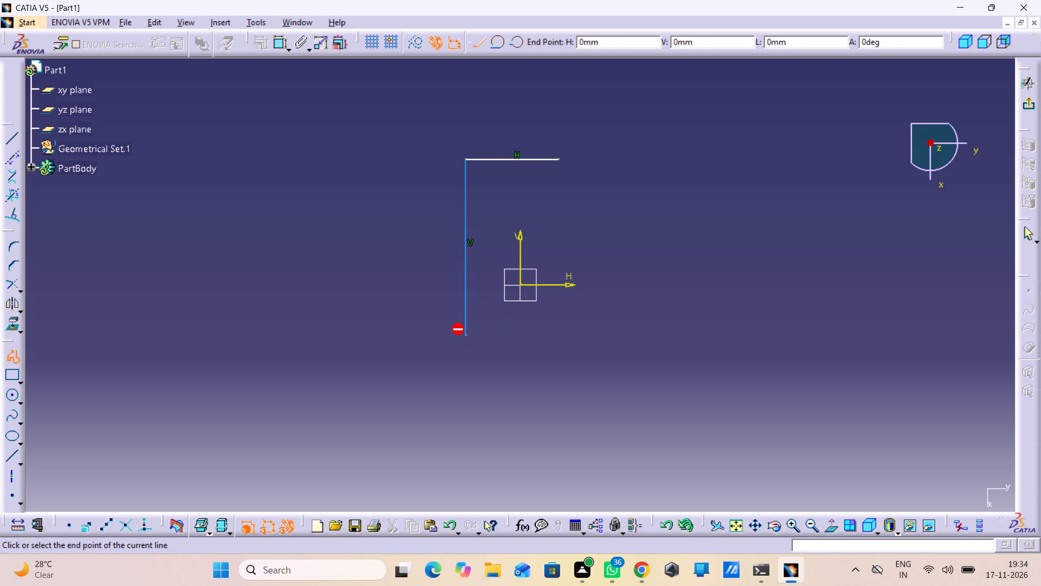
{"action": "left_click", "coordinate": [566, 335]}
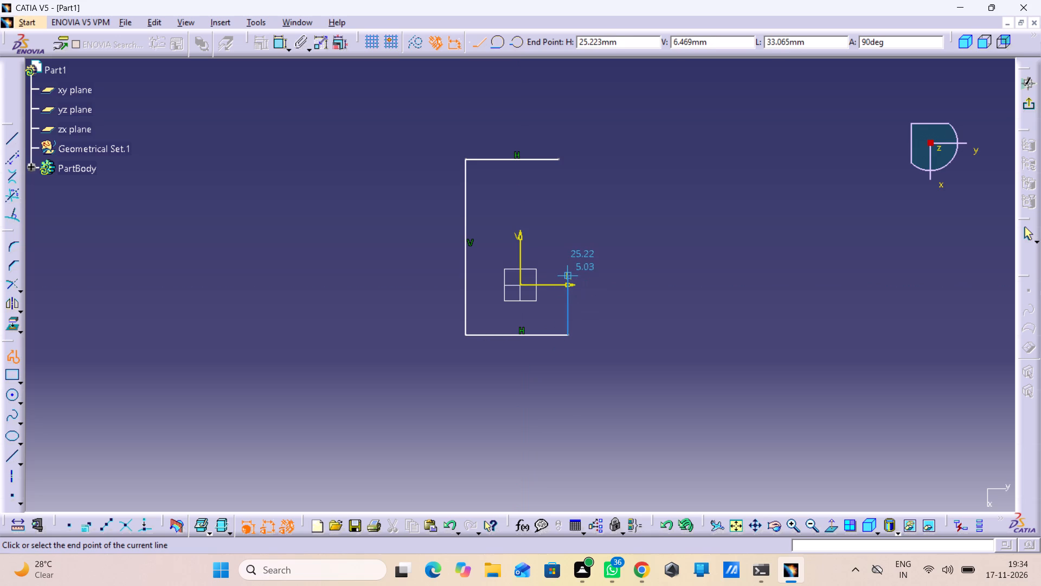
{"action": "left_click", "coordinate": [566, 273]}
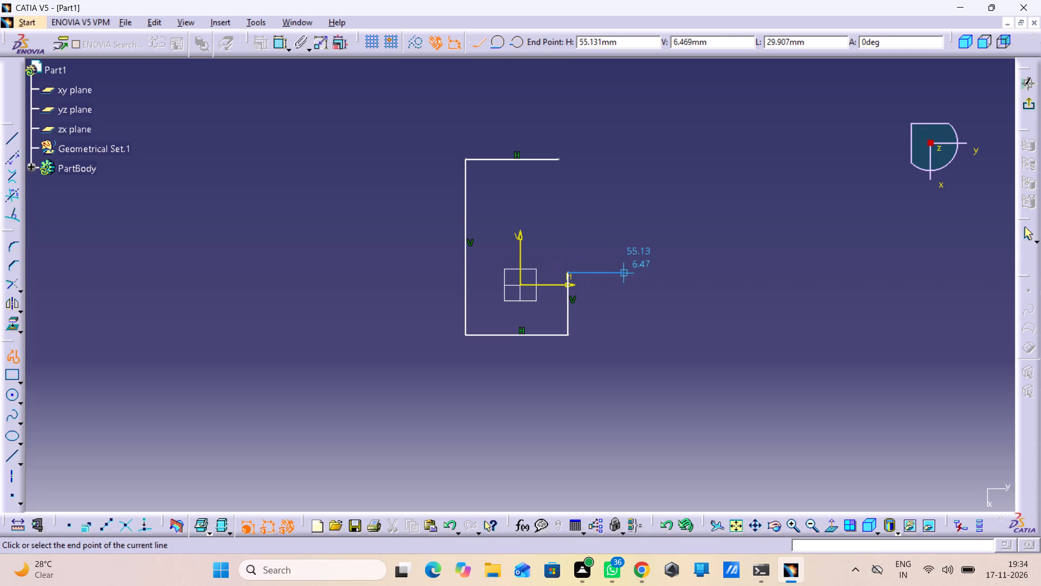
Continue the profile's right side with two tabs, about 24 mm and 13 mm high and about 14 mm apart, and close it at the start point.
{"action": "left_click", "coordinate": [634, 272]}
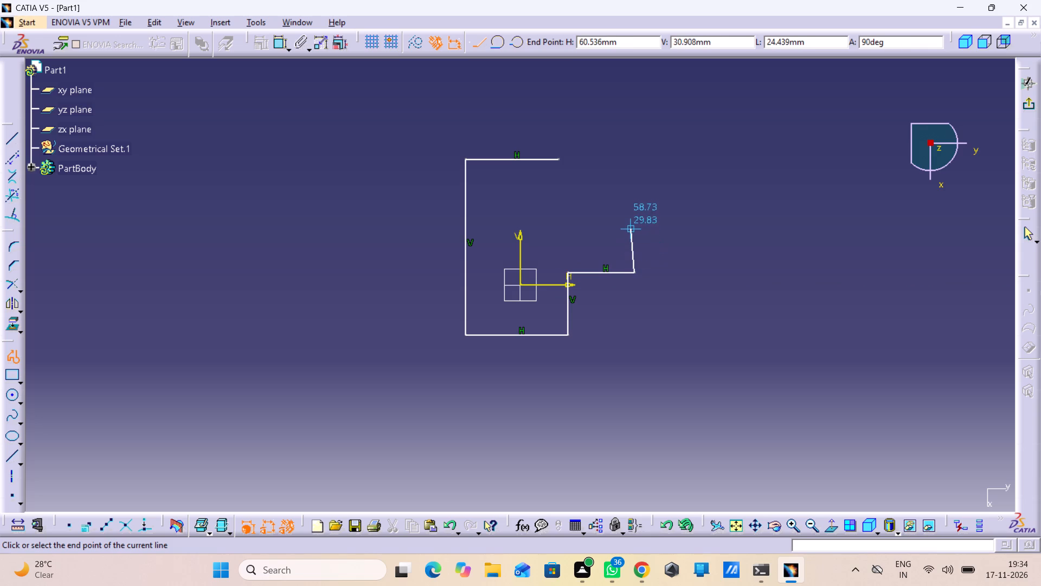
{"action": "left_click", "coordinate": [636, 227]}
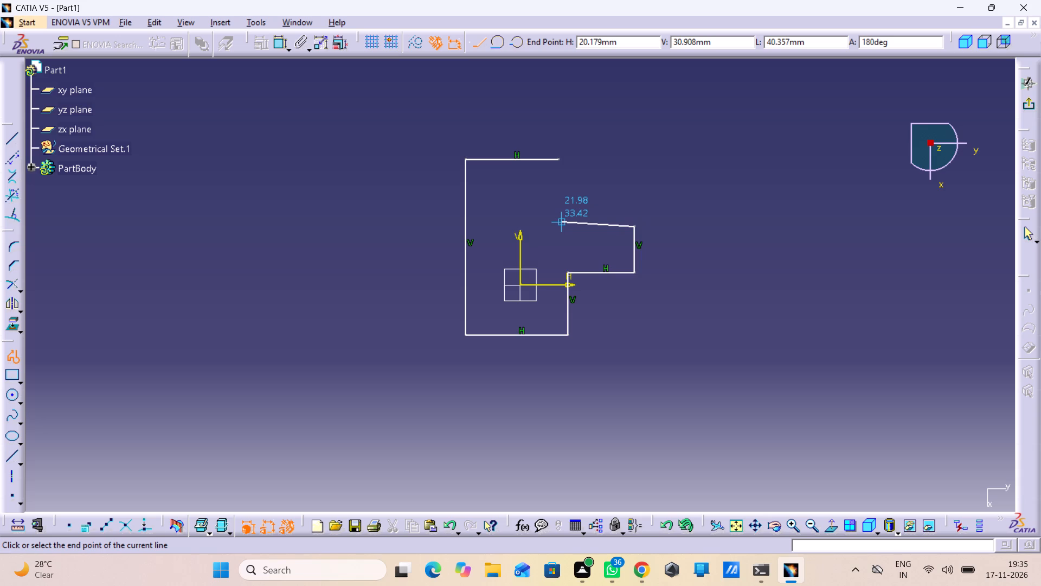
{"action": "left_click", "coordinate": [558, 225]}
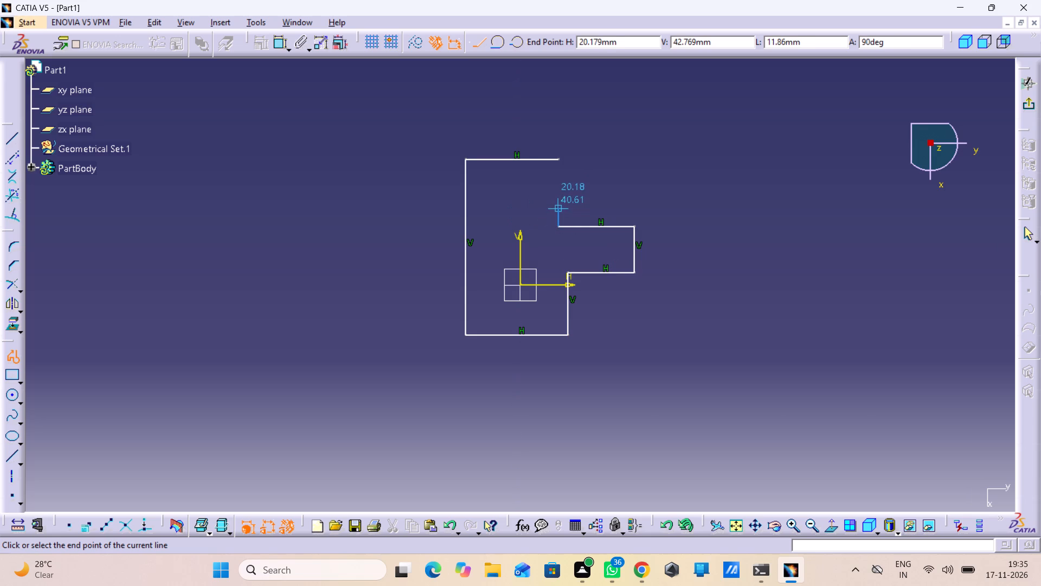
{"action": "left_click", "coordinate": [560, 200]}
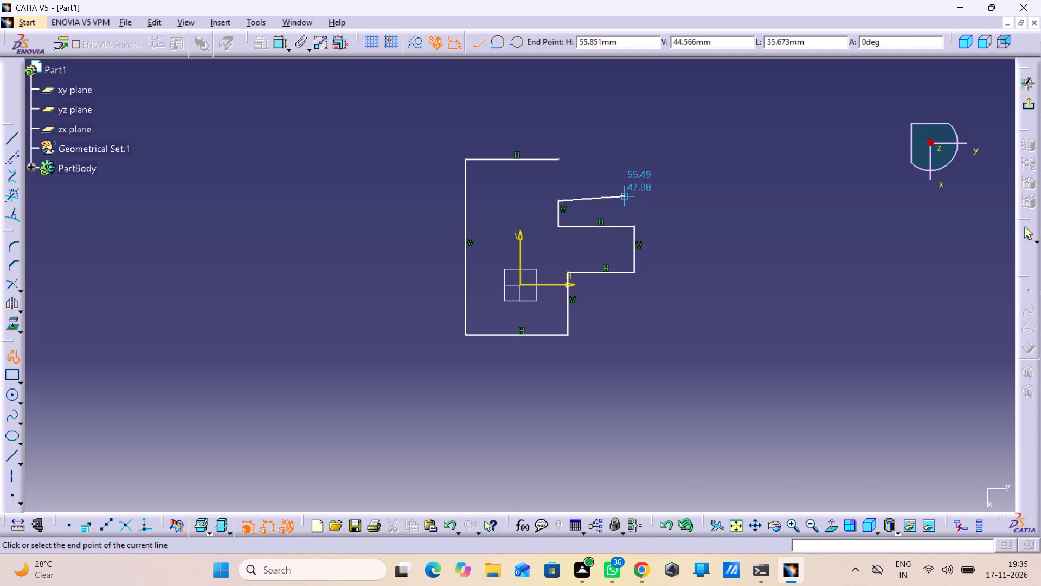
{"action": "left_click", "coordinate": [626, 201]}
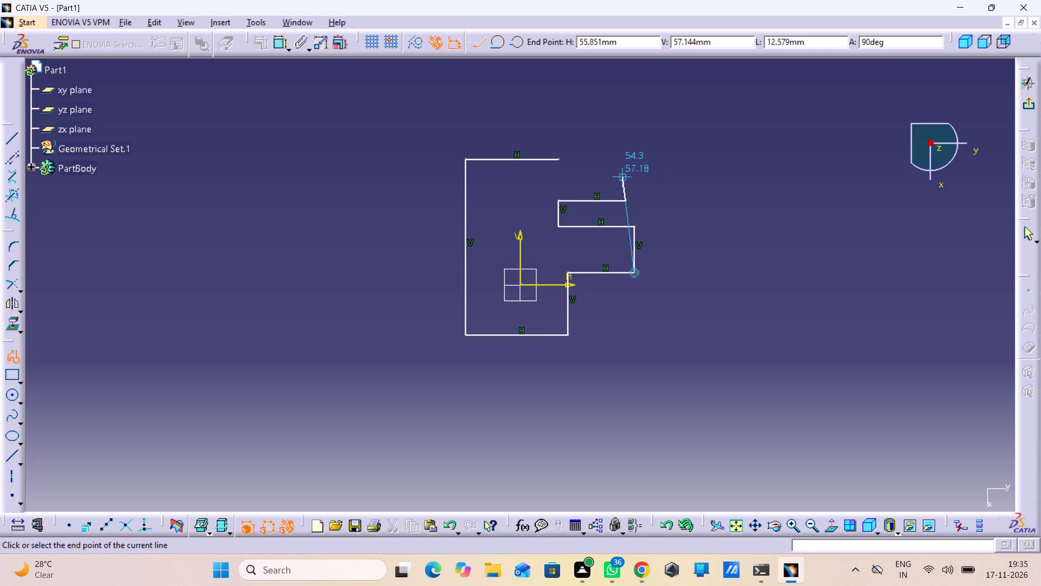
{"action": "left_click", "coordinate": [625, 177]}
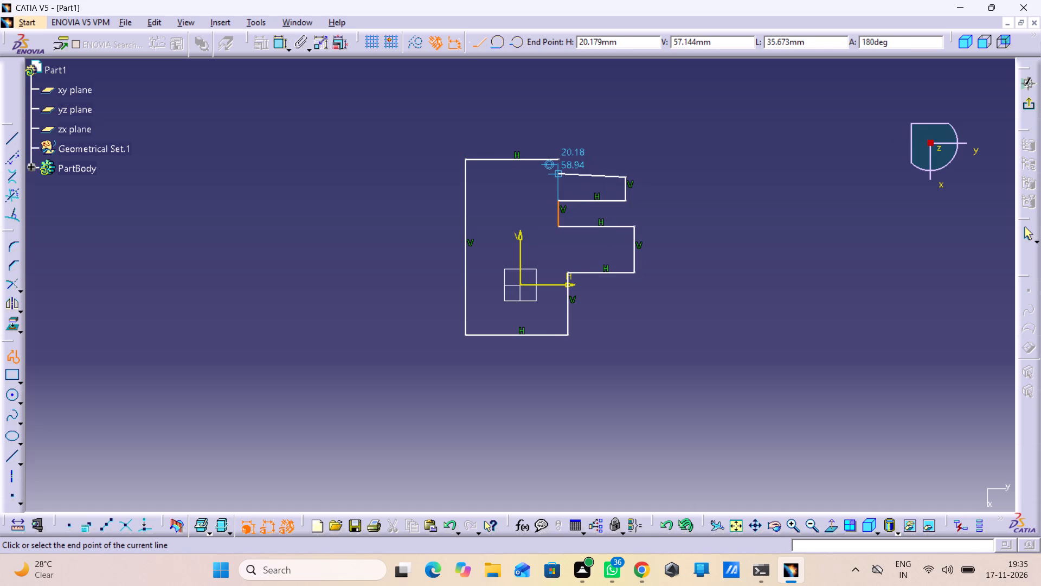
{"action": "left_click", "coordinate": [555, 171]}
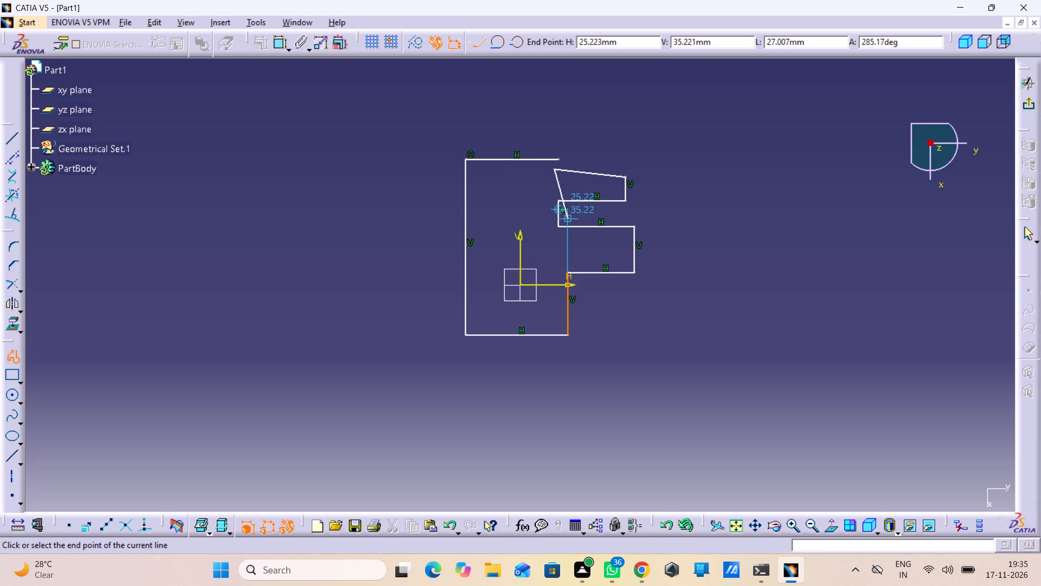
{"action": "key", "text": "ctrl+z"}
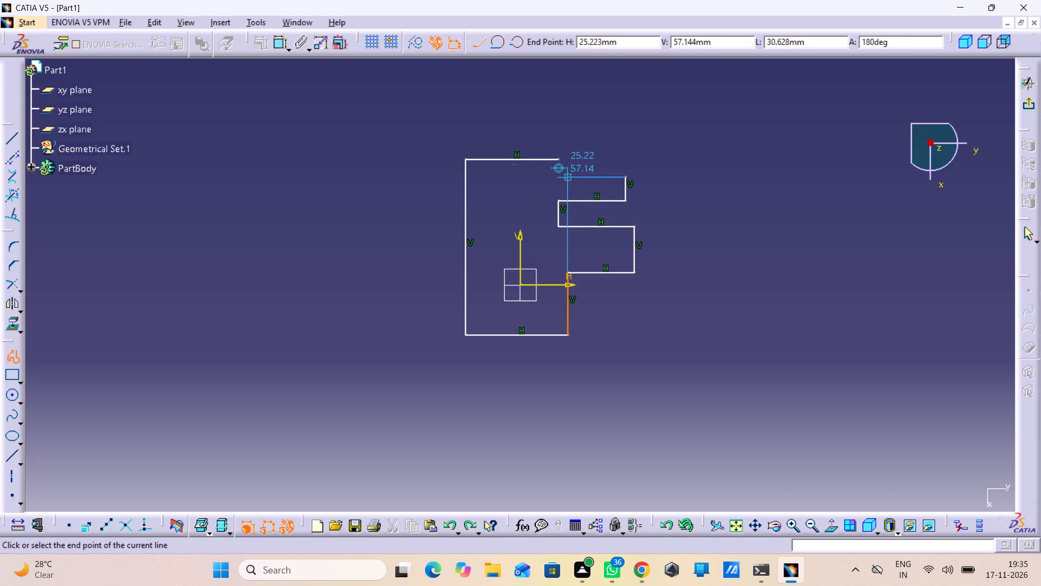
{"action": "left_click", "coordinate": [562, 177]}
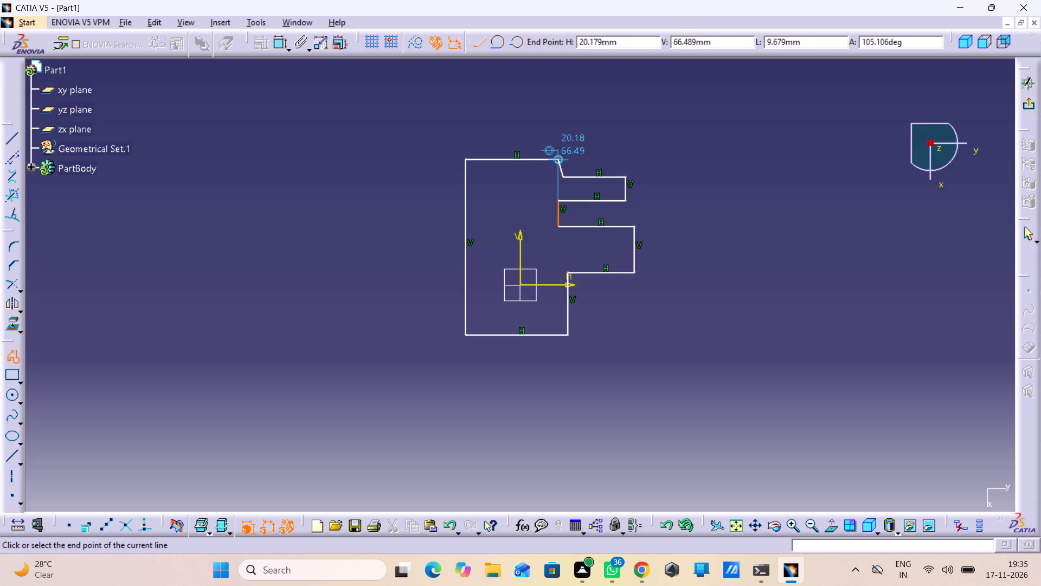
{"action": "key", "text": "ctrl+z"}
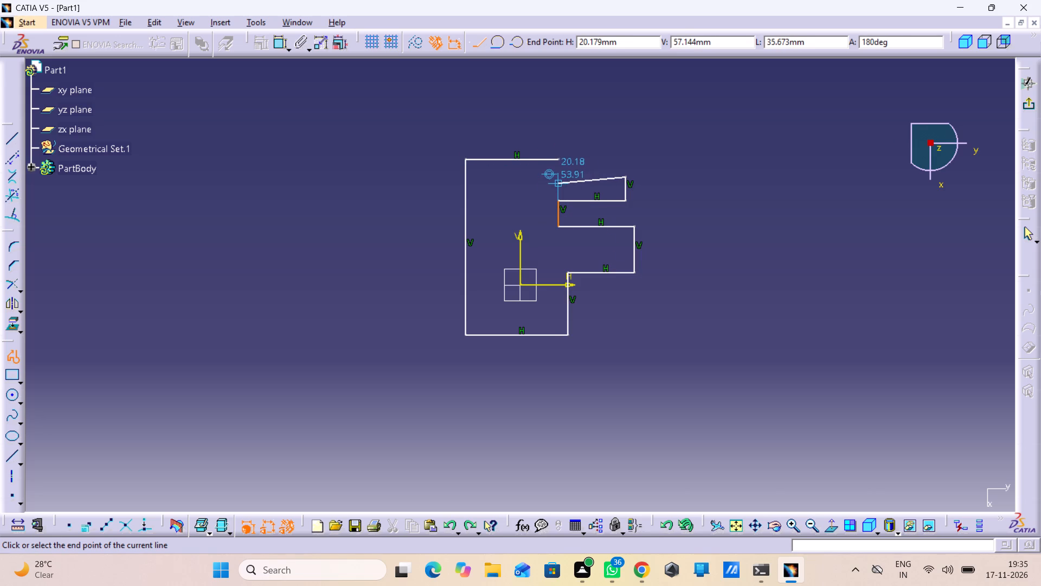
{"action": "left_click", "coordinate": [559, 178]}
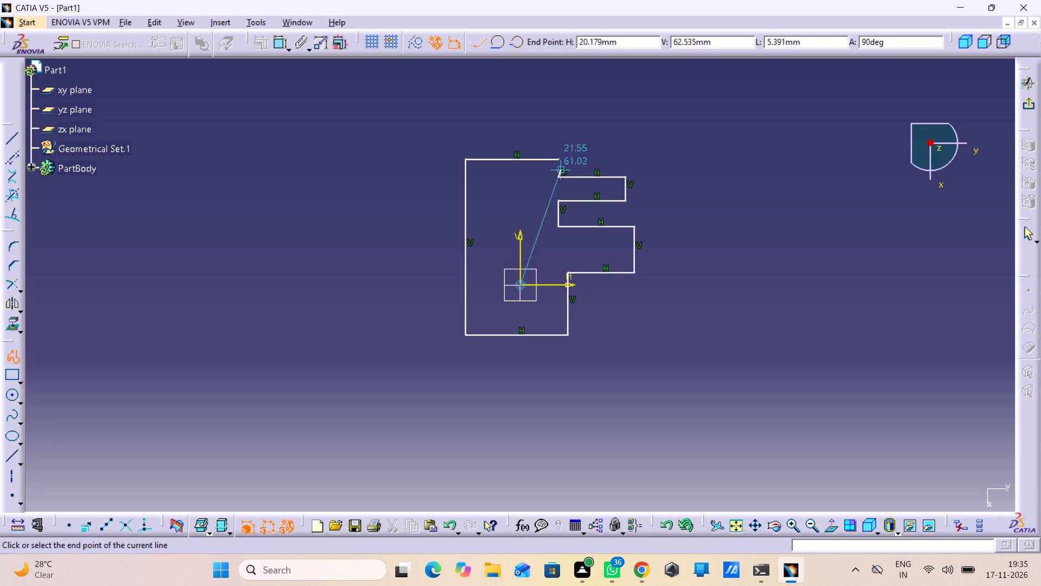
{"action": "left_click", "coordinate": [558, 161]}
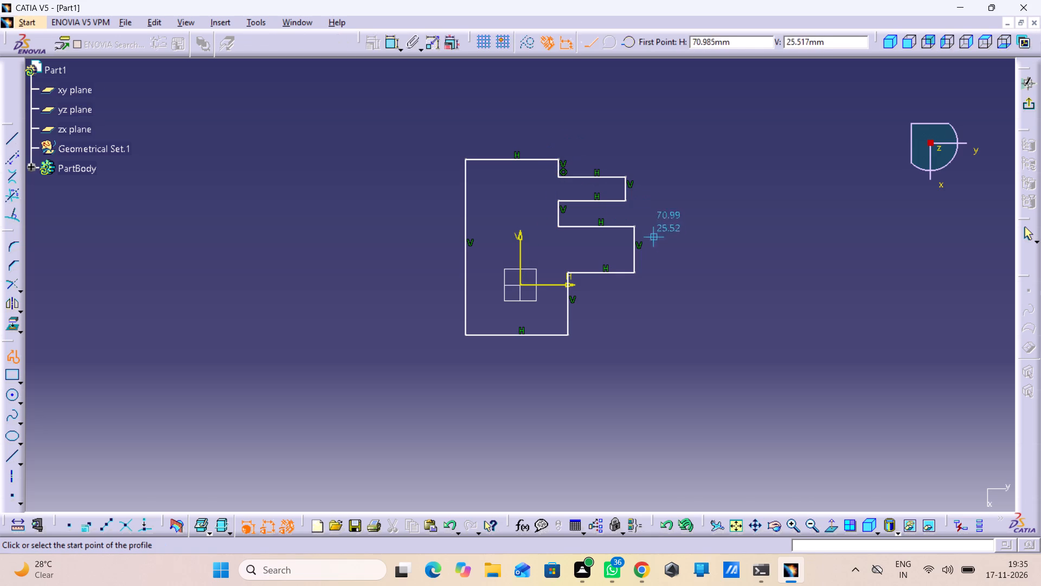
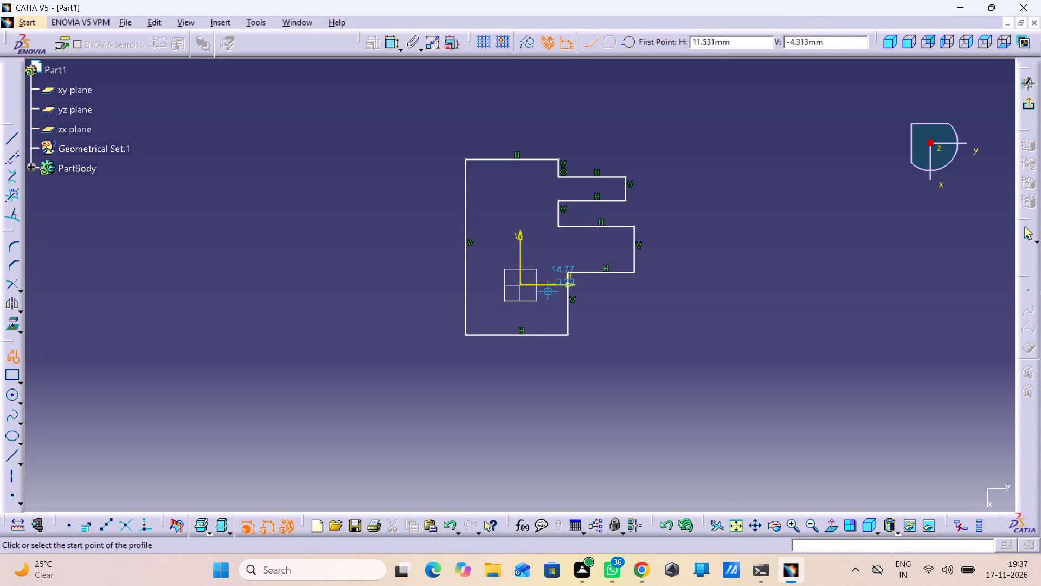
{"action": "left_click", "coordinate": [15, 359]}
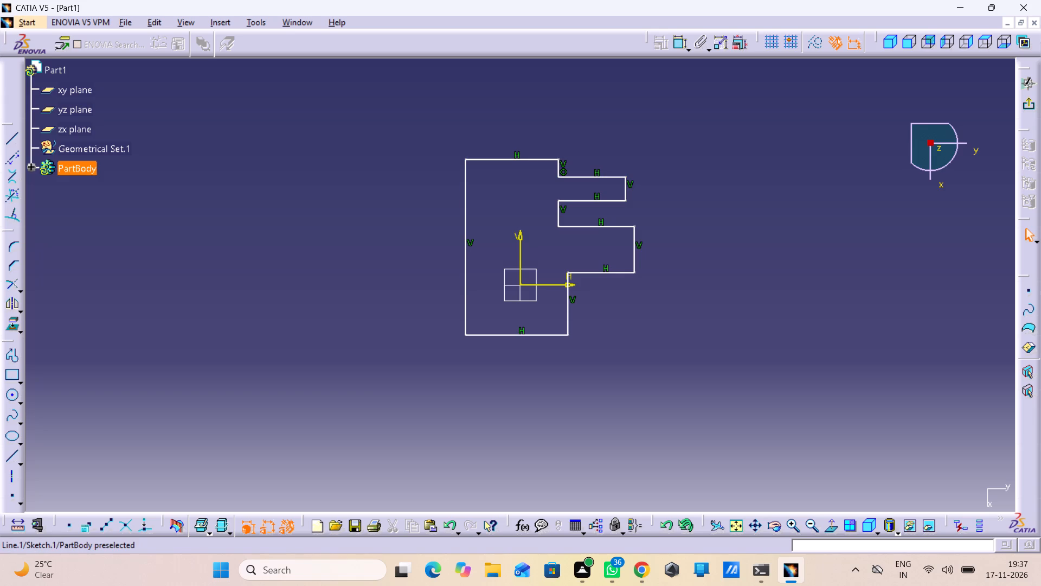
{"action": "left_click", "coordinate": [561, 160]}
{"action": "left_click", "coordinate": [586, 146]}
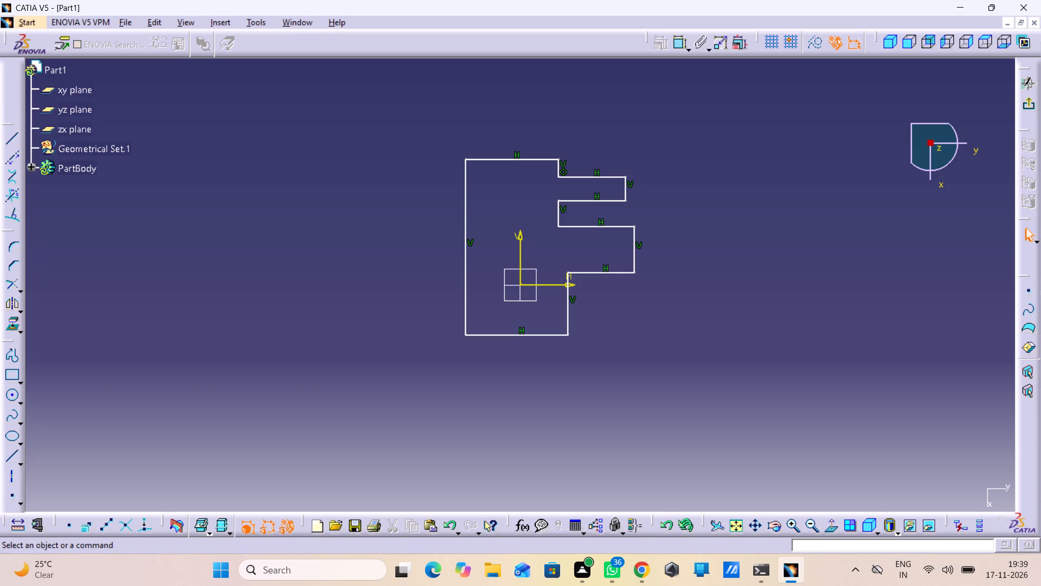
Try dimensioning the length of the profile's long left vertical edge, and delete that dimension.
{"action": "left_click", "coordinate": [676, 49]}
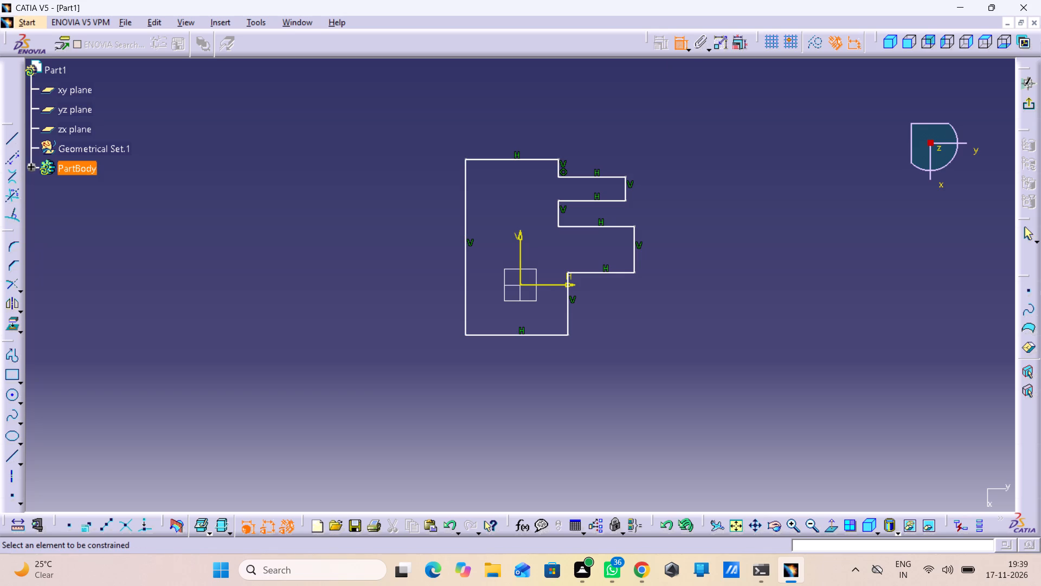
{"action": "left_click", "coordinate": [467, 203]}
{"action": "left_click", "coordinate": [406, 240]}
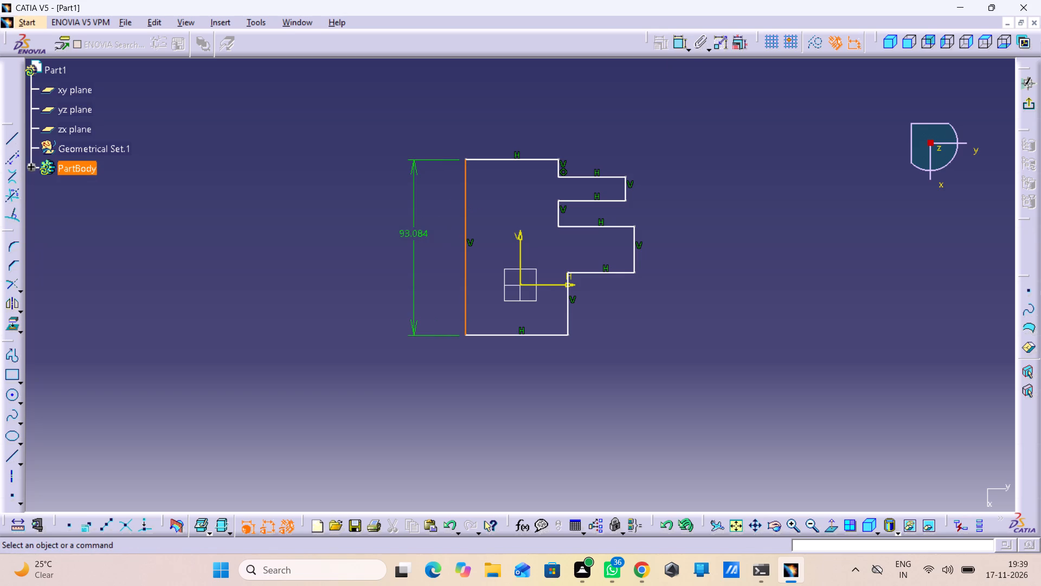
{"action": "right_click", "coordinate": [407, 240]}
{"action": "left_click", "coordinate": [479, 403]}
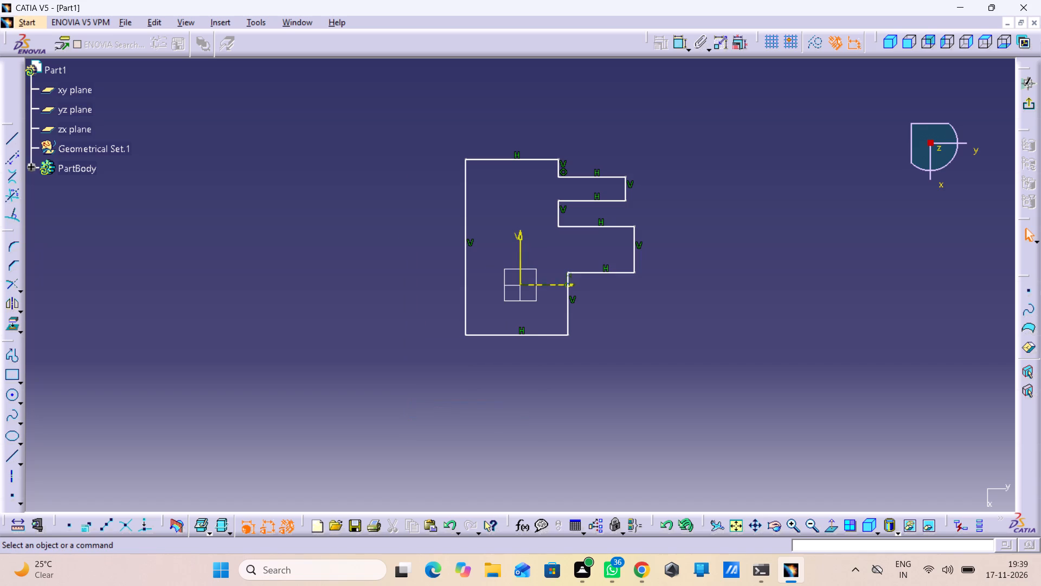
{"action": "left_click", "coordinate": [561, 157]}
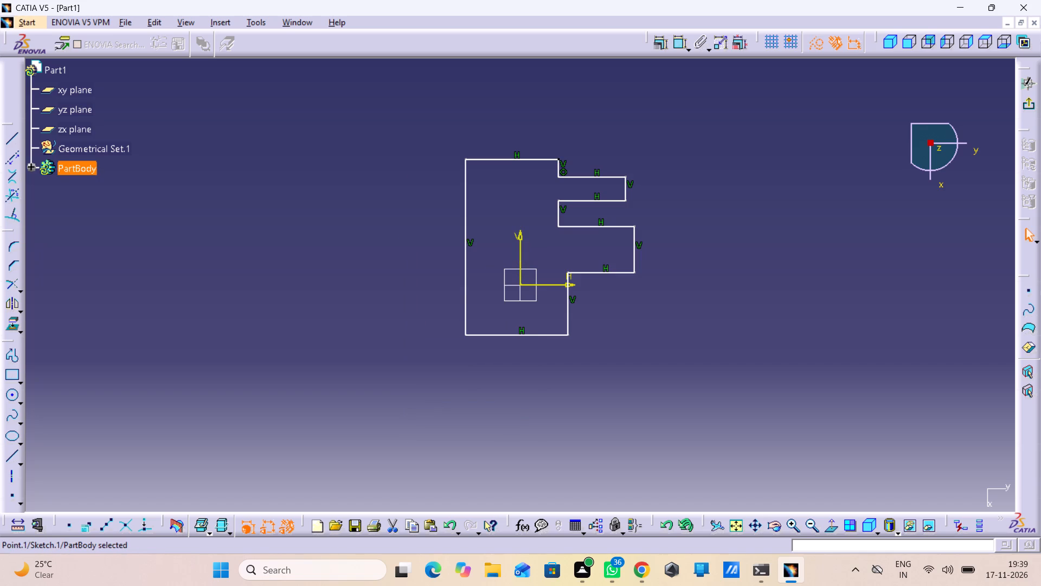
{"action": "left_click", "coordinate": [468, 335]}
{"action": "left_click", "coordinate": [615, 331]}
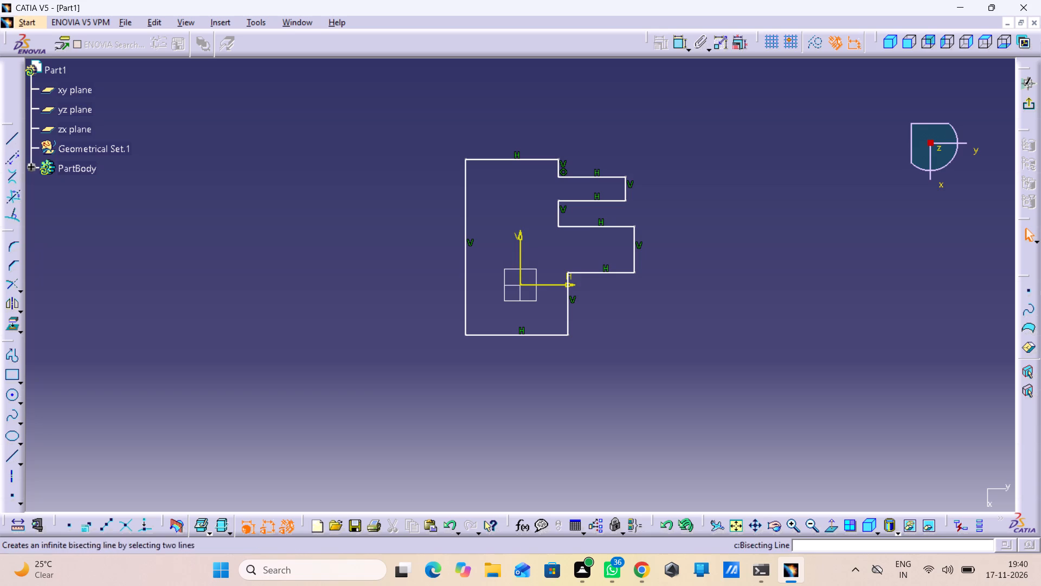
Round the profile's four outer body corners with the Corner command at a 9.33 mm radius.
{"action": "left_click", "coordinate": [14, 245]}
{"action": "left_click", "coordinate": [17, 245]}
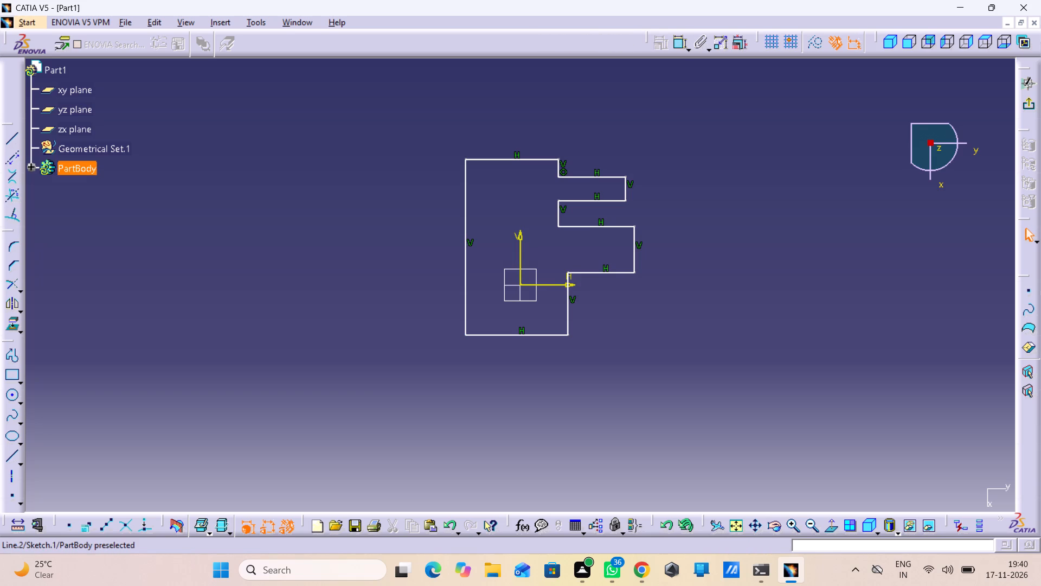
{"action": "left_click", "coordinate": [467, 160]}
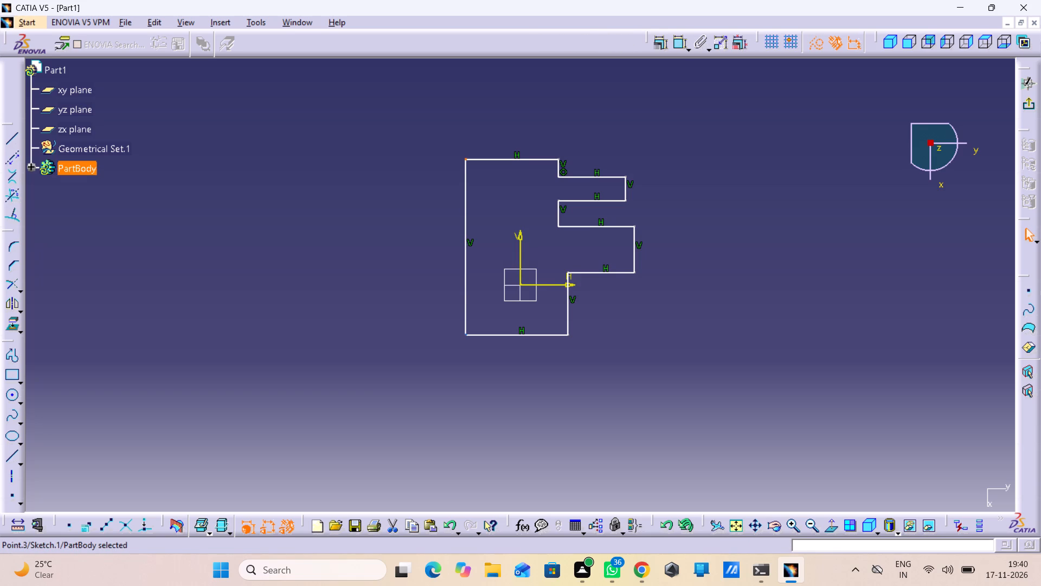
{"action": "left_click", "coordinate": [463, 338]}
{"action": "left_click", "coordinate": [465, 160], "text": "ctrl"}
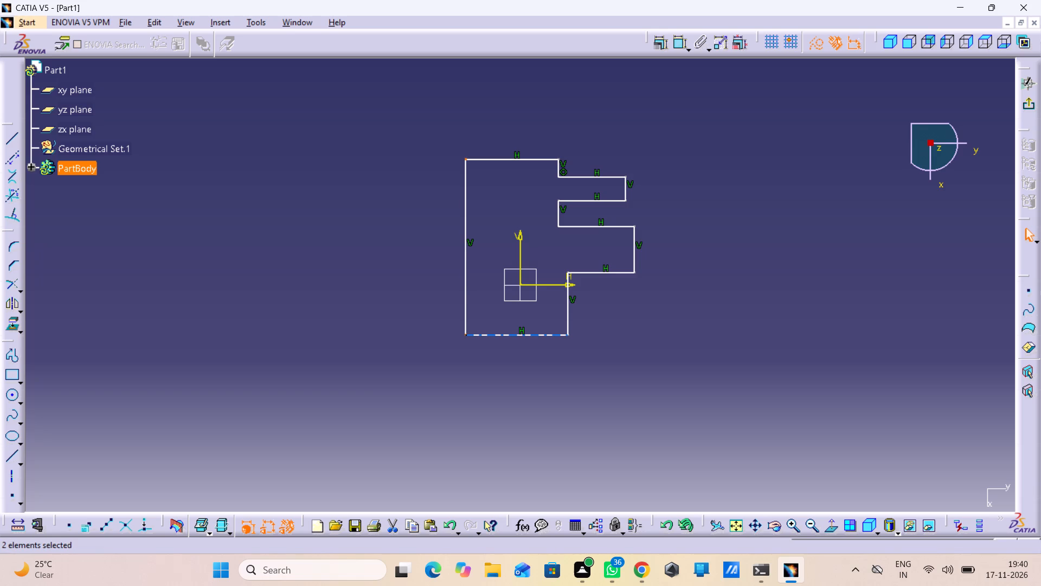
{"action": "left_click", "coordinate": [569, 336], "text": "ctrl"}
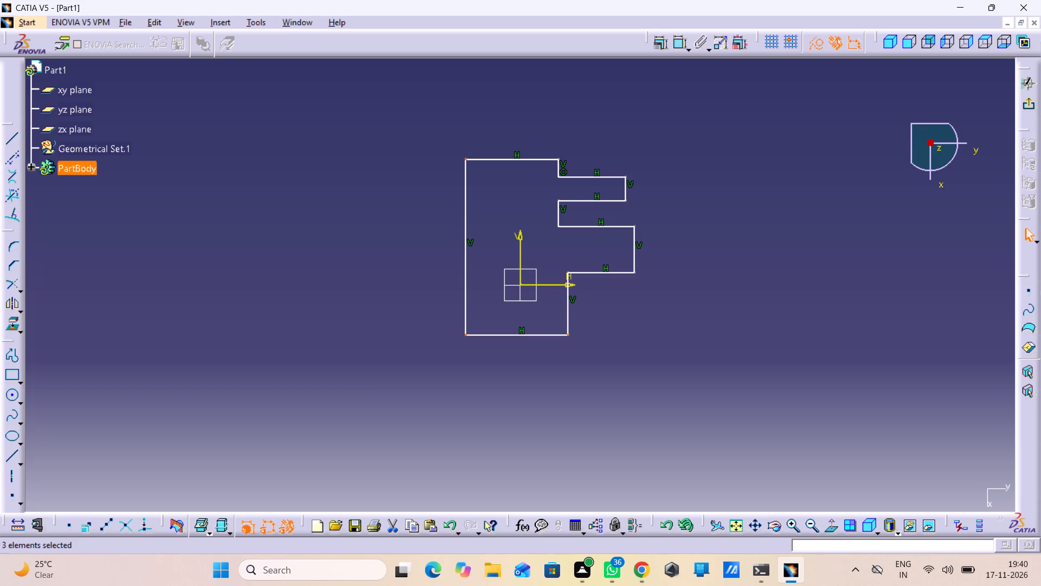
{"action": "left_click", "coordinate": [557, 157], "text": "ctrl"}
{"action": "left_click", "coordinate": [17, 249]}
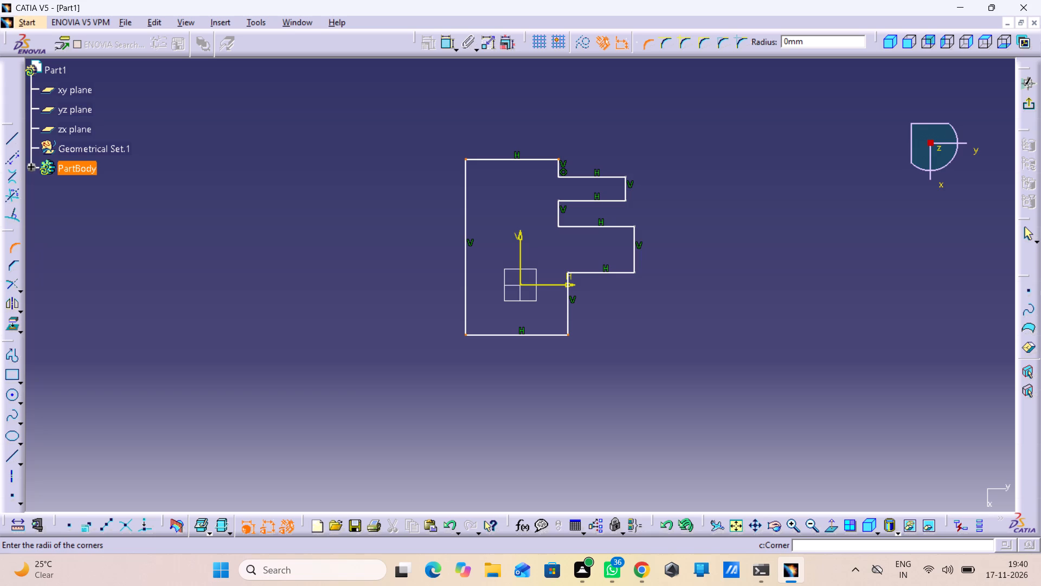
{"action": "type", "text": "9.3"}
{"action": "key", "text": "2"}
{"action": "key", "text": "BackSpace"}
{"action": "key", "text": "3"}
{"action": "key", "text": "Return"}
{"action": "left_click", "coordinate": [750, 360]}
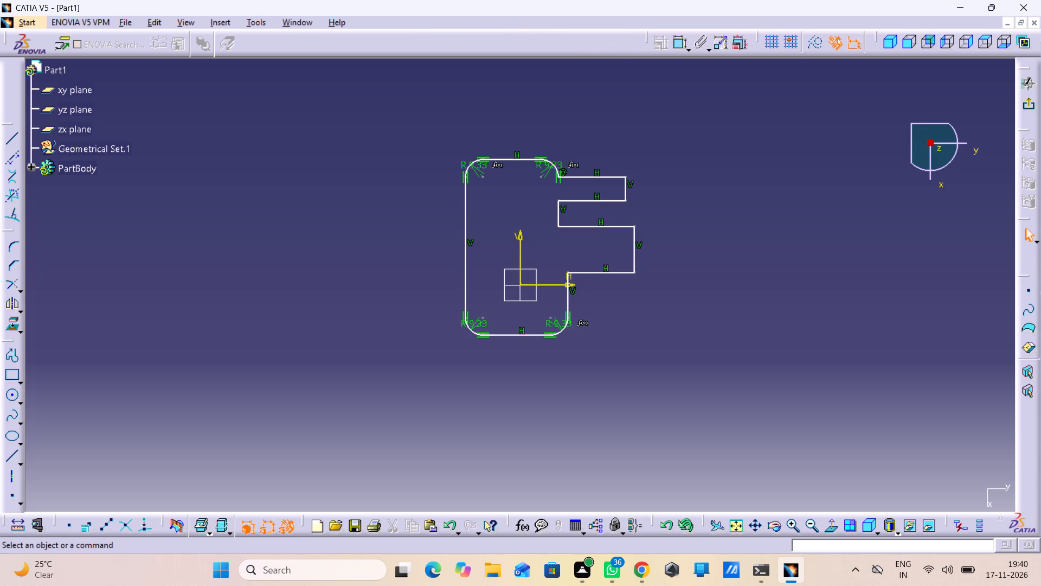
{"action": "key", "text": "Return"}
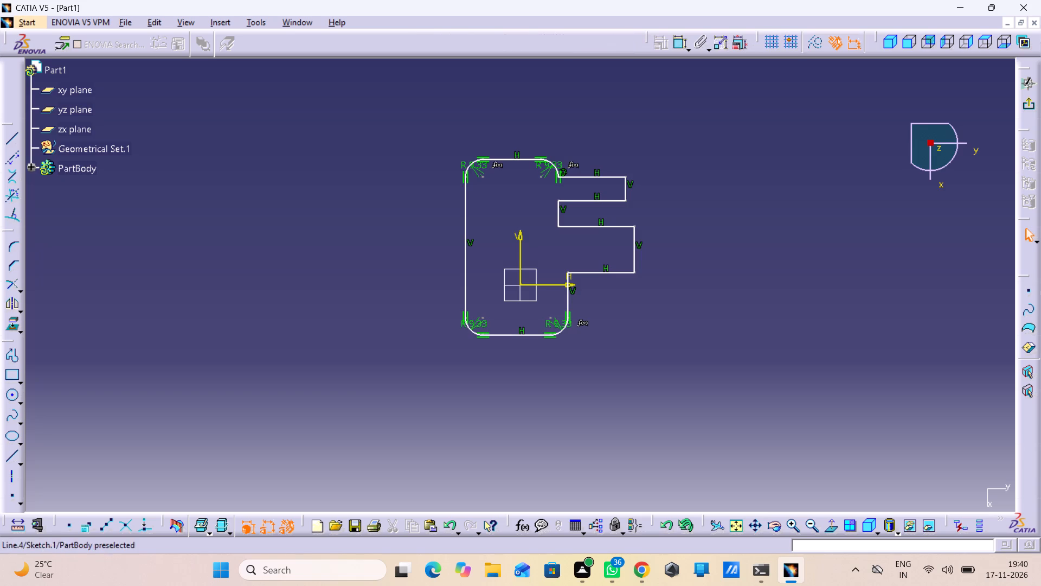
Constrain the profile's left edge and the right edge below the tabs as symmetric about the sketch's vertical axis.
{"action": "left_click", "coordinate": [636, 255]}
{"action": "left_click", "coordinate": [622, 301]}
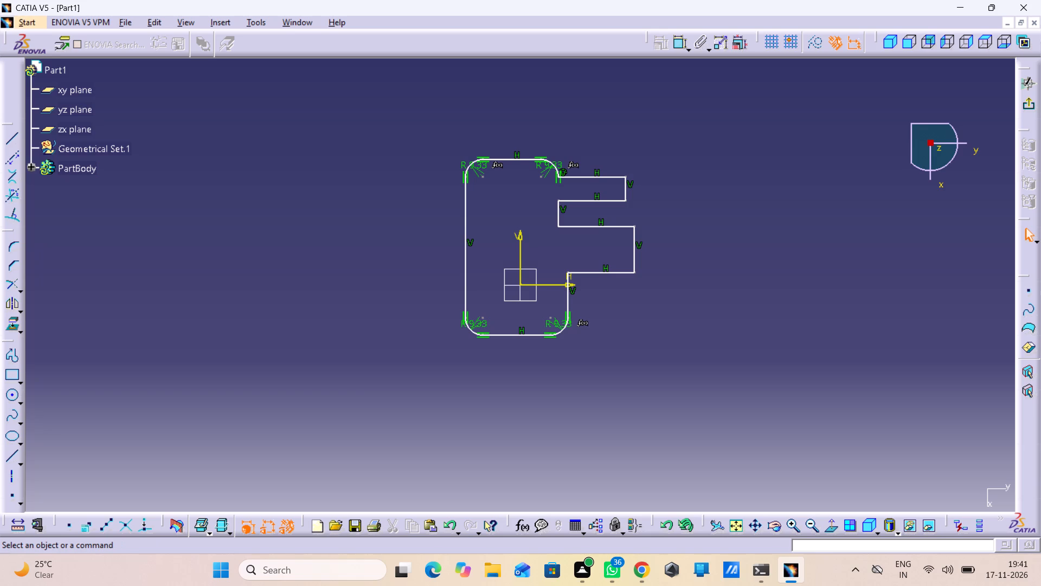
{"action": "left_click", "coordinate": [567, 297]}
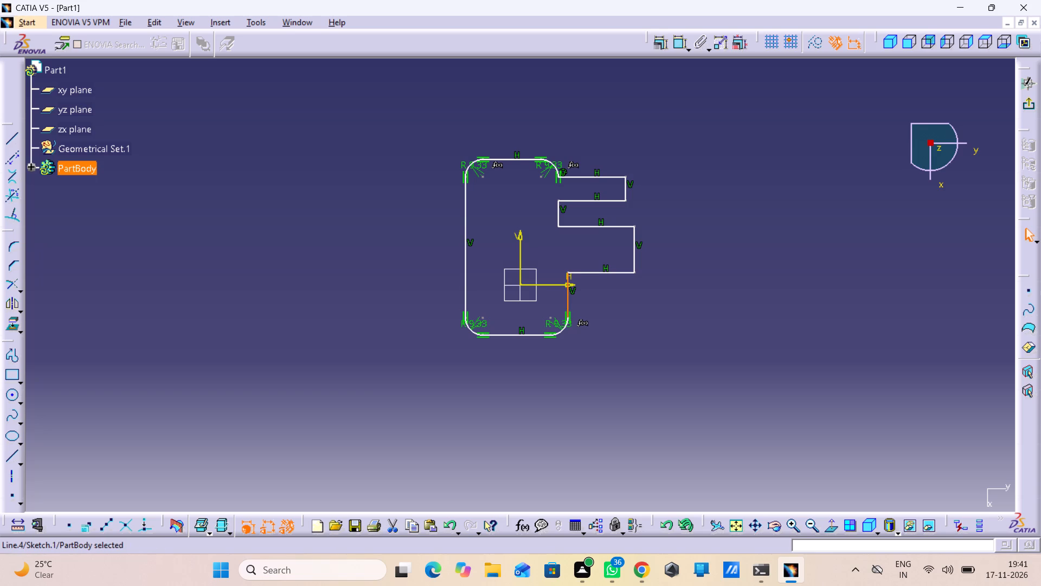
{"action": "left_click", "coordinate": [680, 82]}
{"action": "double_click", "coordinate": [678, 48]}
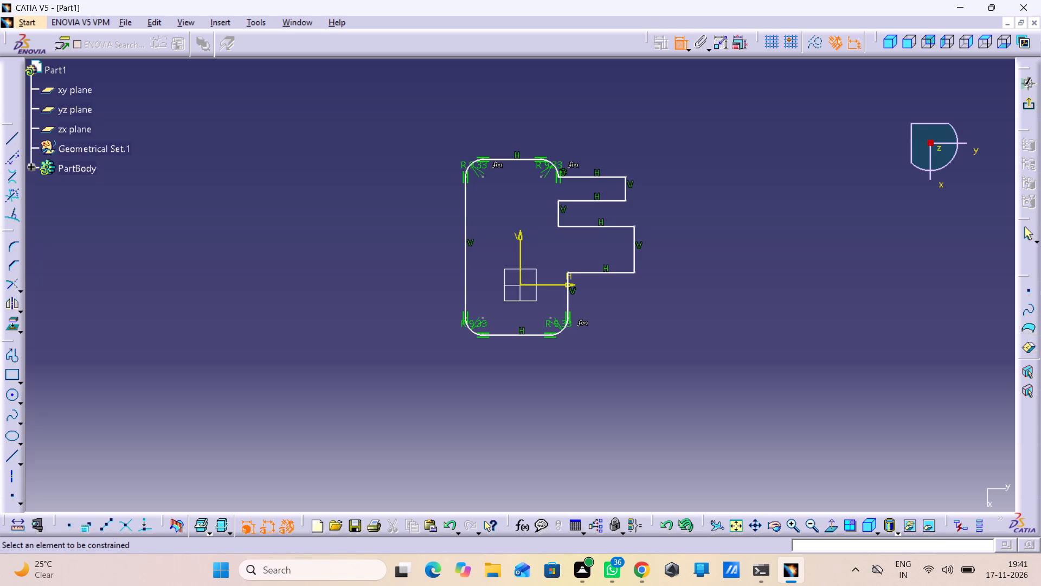
{"action": "left_click_drag", "start_coordinate": [567, 290], "coordinate": [557, 296]}
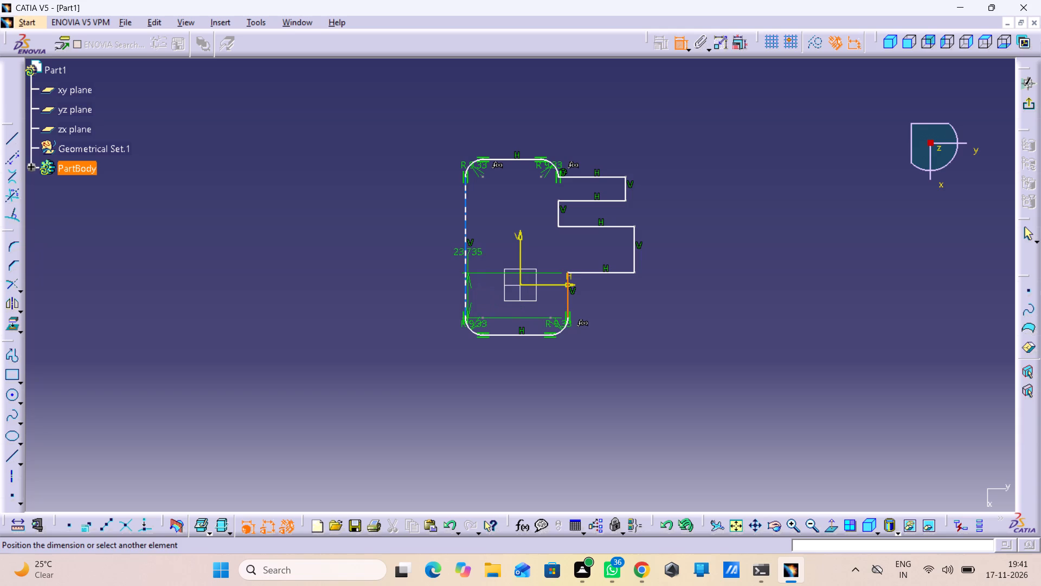
{"action": "left_click", "coordinate": [463, 246]}
{"action": "right_click", "coordinate": [642, 299]}
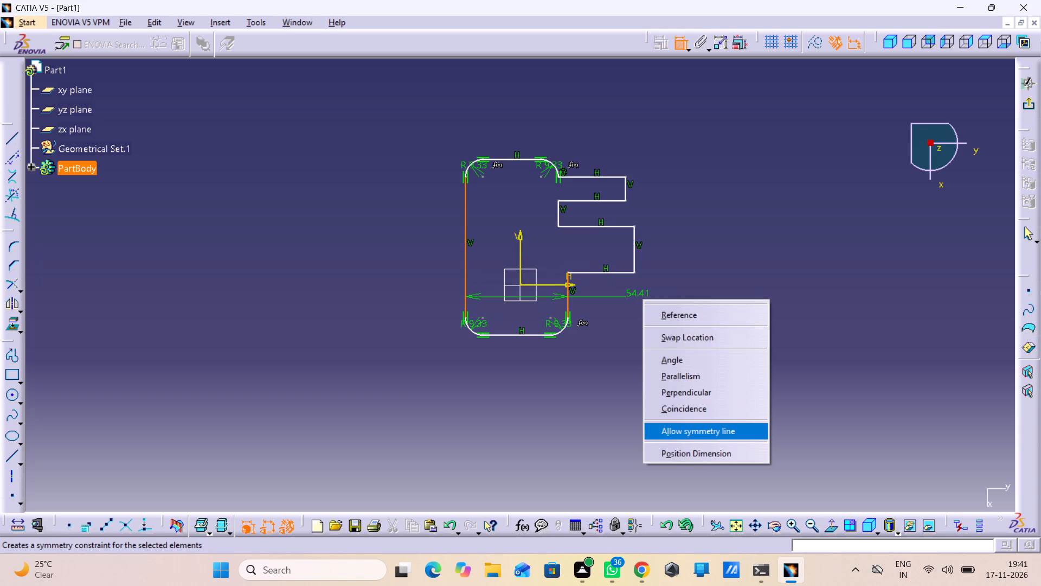
{"action": "left_click", "coordinate": [701, 433]}
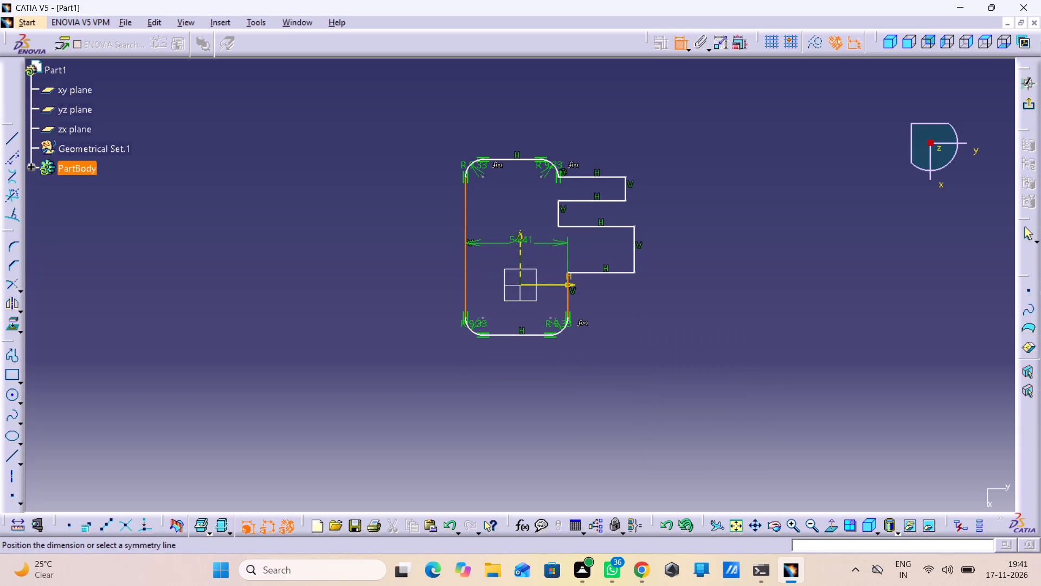
{"action": "left_click", "coordinate": [523, 240]}
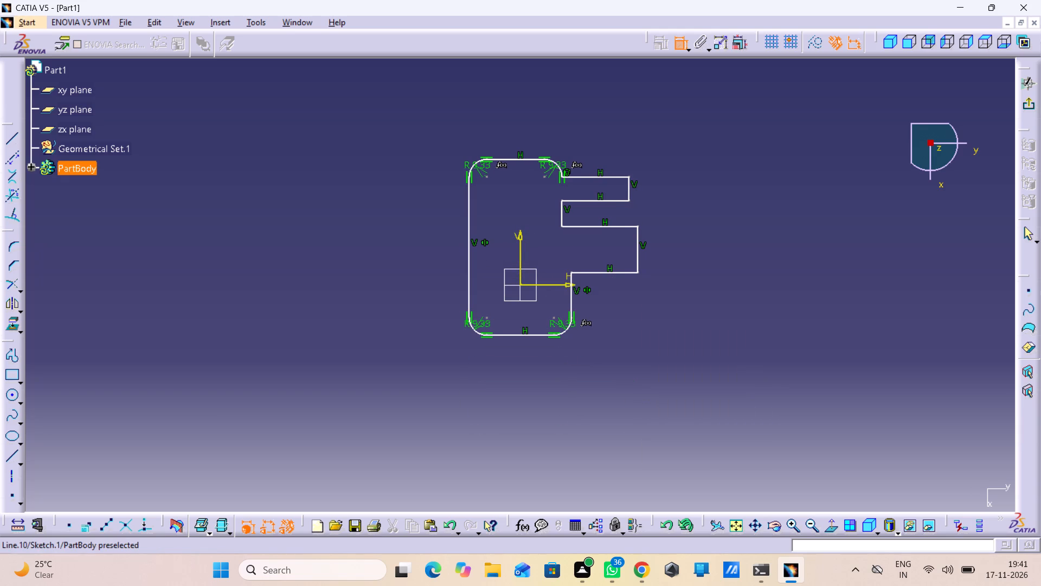
Constrain the upper tab's end edge and the profile's left edge as symmetric about the vertical axis.
{"action": "left_click", "coordinate": [626, 188]}
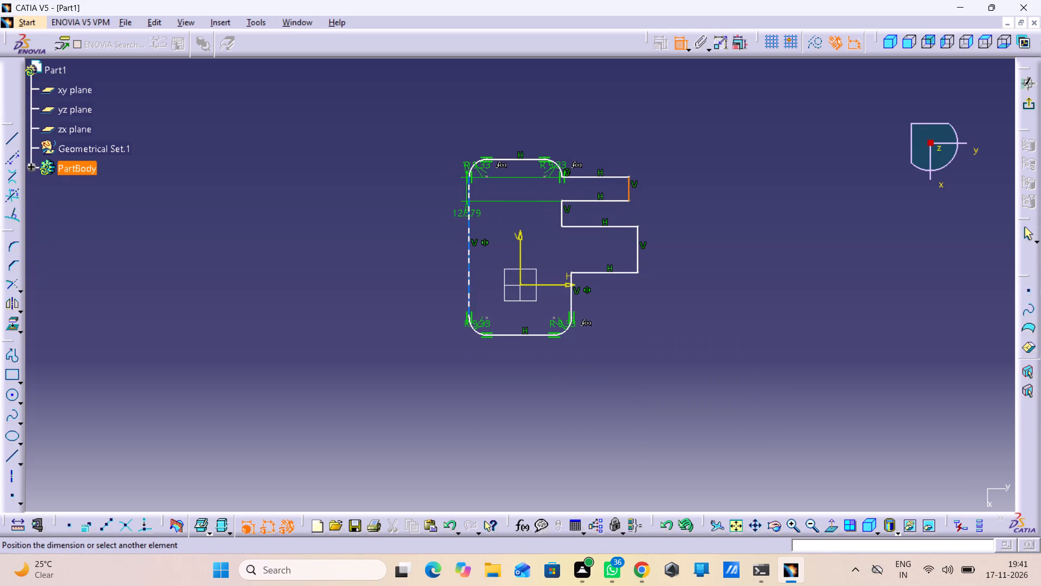
{"action": "left_click", "coordinate": [471, 215]}
{"action": "right_click", "coordinate": [517, 200]}
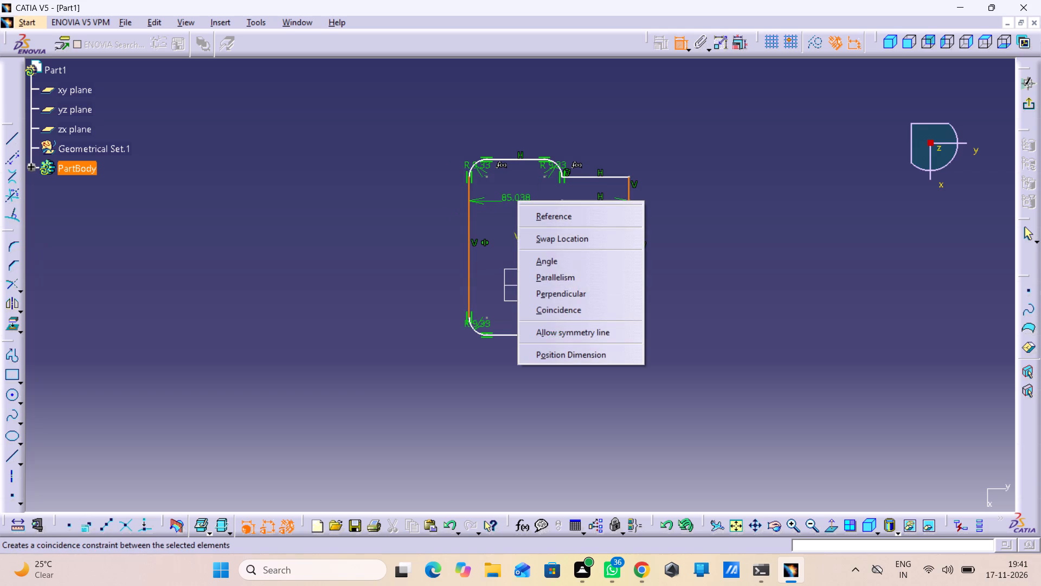
{"action": "left_click", "coordinate": [570, 324]}
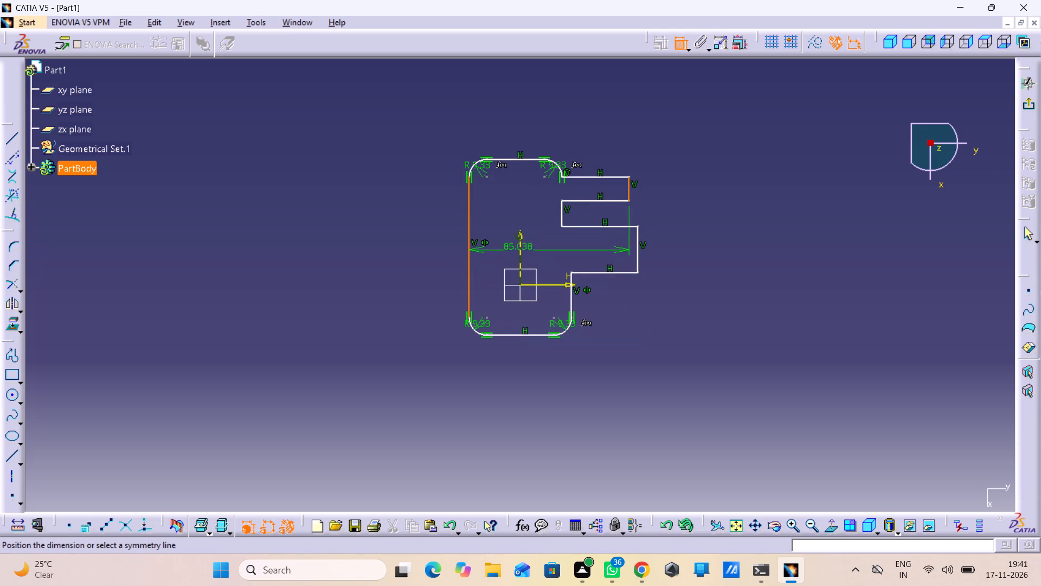
{"action": "left_click", "coordinate": [522, 245]}
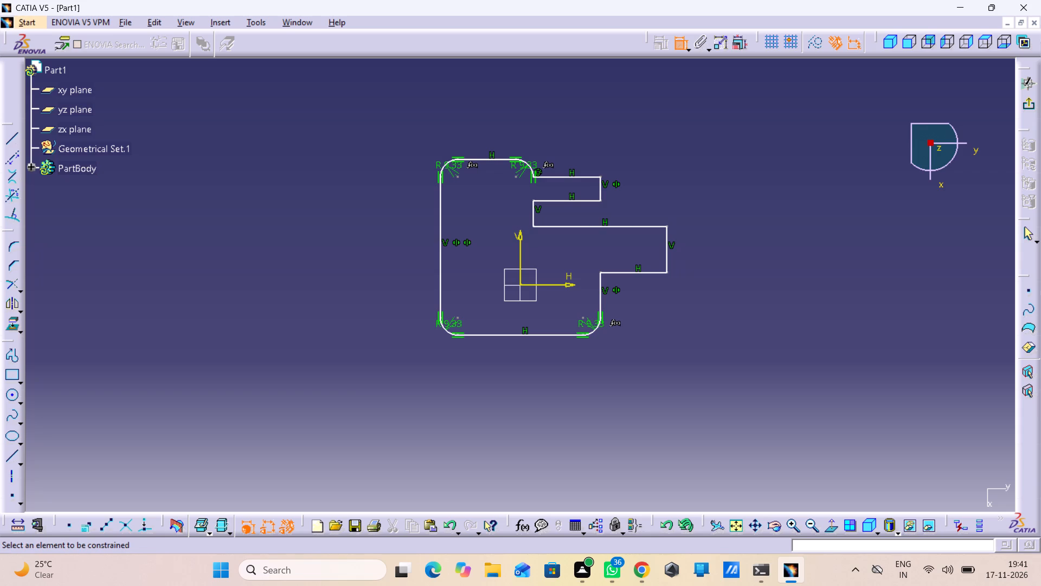
Constrain the lower tab's end edge and the profile's left edge as symmetric about the vertical axis.
{"action": "left_click", "coordinate": [668, 251]}
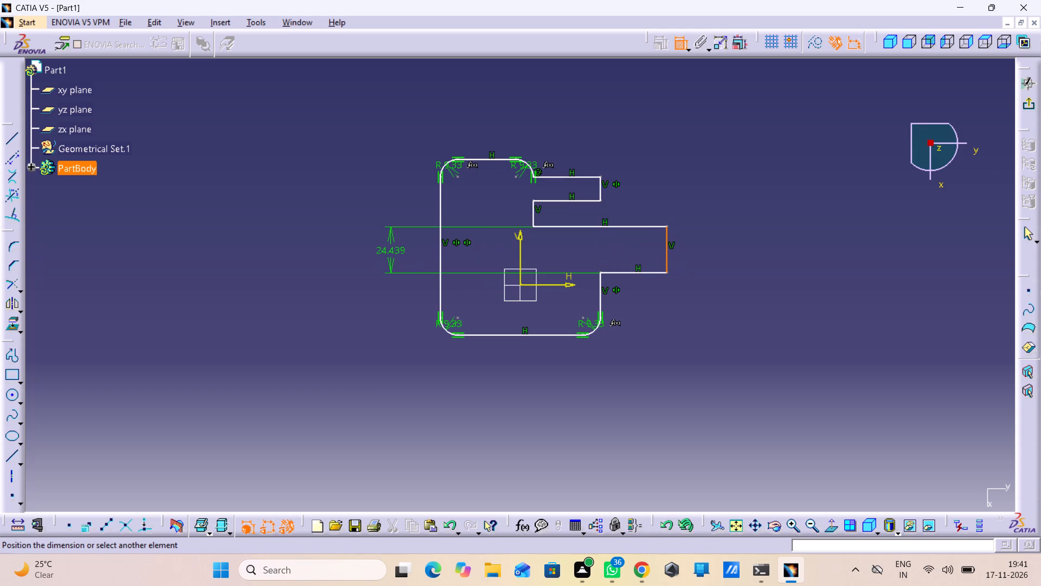
{"action": "left_click", "coordinate": [442, 249]}
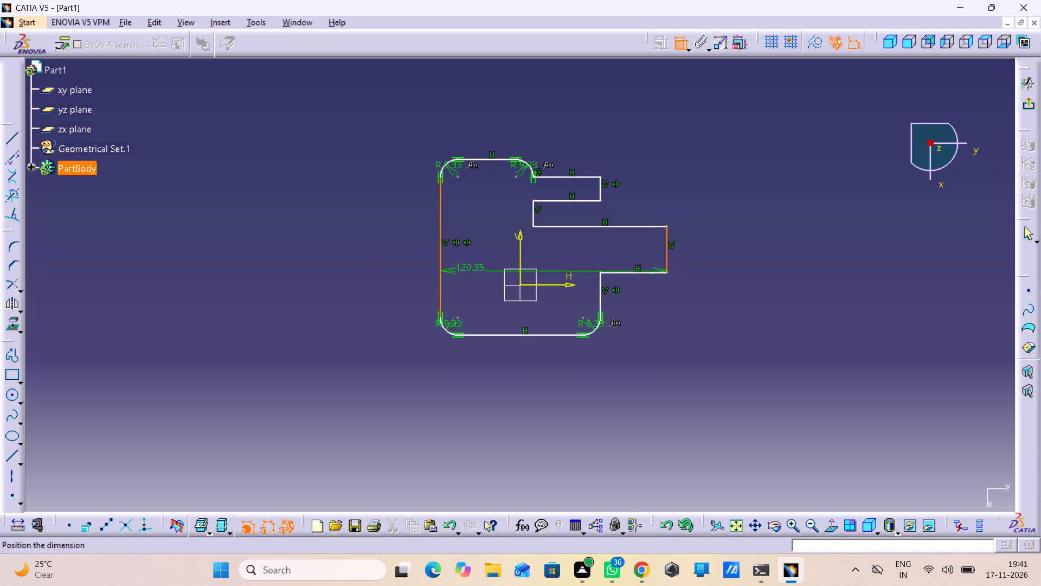
{"action": "right_click", "coordinate": [504, 272]}
{"action": "left_click", "coordinate": [561, 474]}
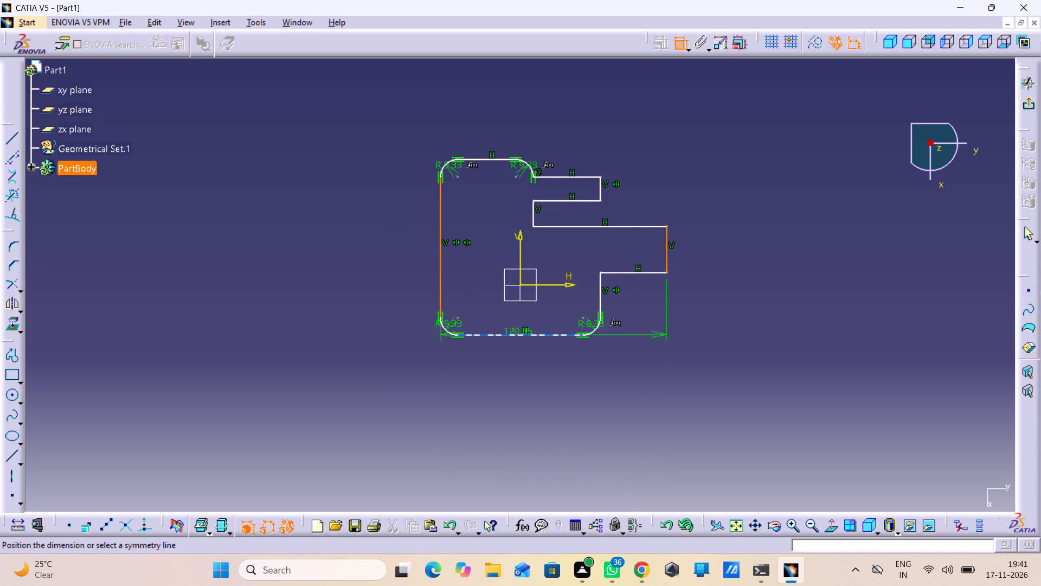
{"action": "left_click", "coordinate": [523, 238]}
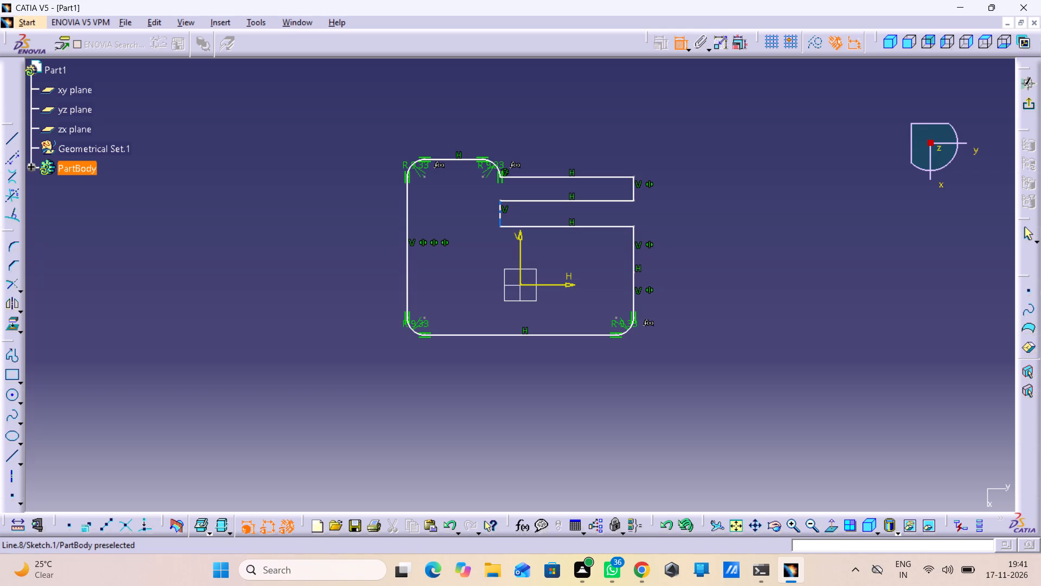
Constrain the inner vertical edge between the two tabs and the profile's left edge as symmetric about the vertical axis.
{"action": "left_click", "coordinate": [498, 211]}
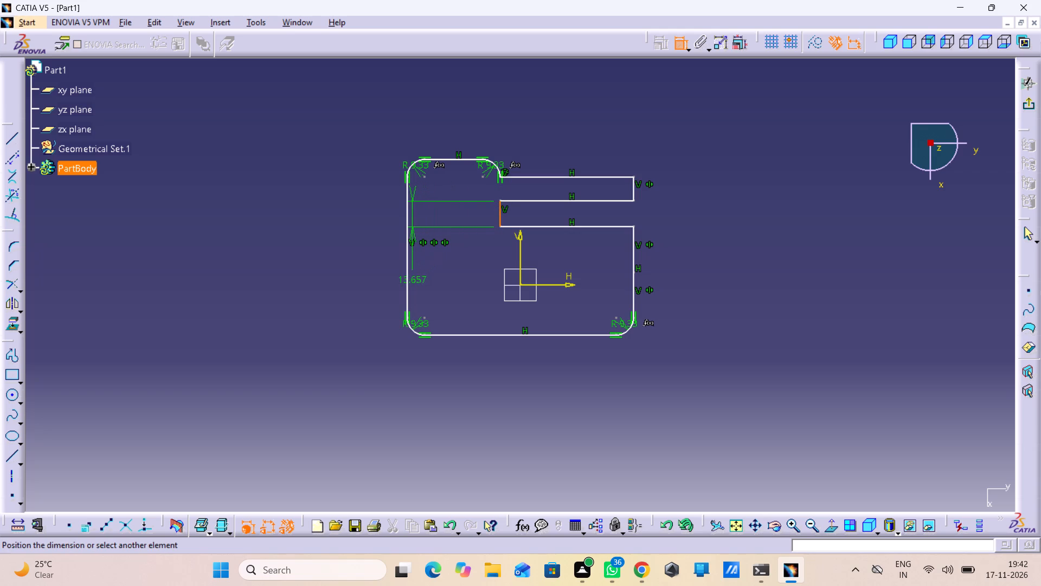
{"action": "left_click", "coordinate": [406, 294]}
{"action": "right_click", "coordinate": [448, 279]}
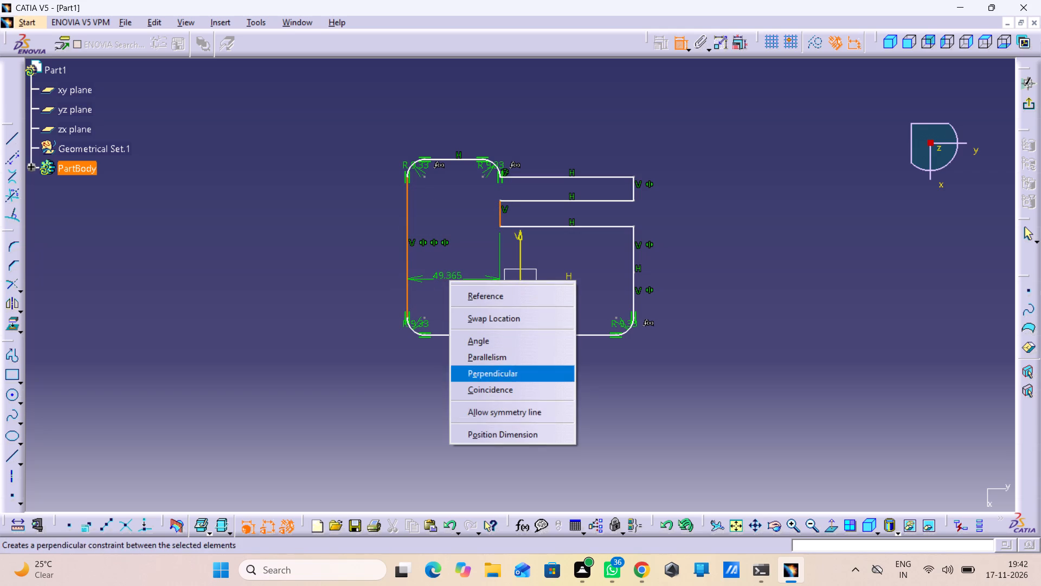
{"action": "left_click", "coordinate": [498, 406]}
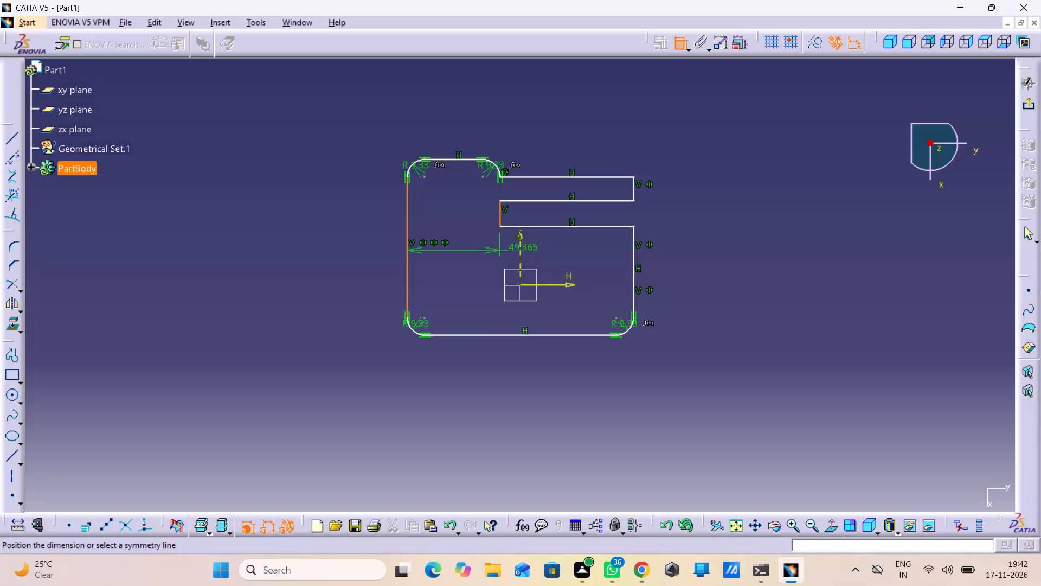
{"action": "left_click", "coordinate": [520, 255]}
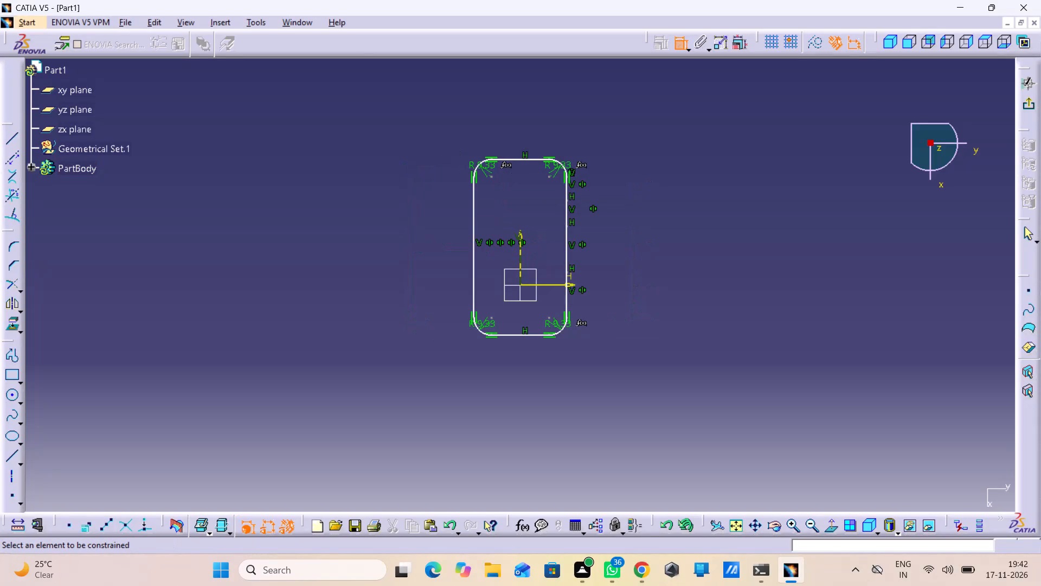
Undo the symmetry constraints on the inner edge between the tabs and on both tab end edges.
{"action": "key", "text": "ctrl+z"}
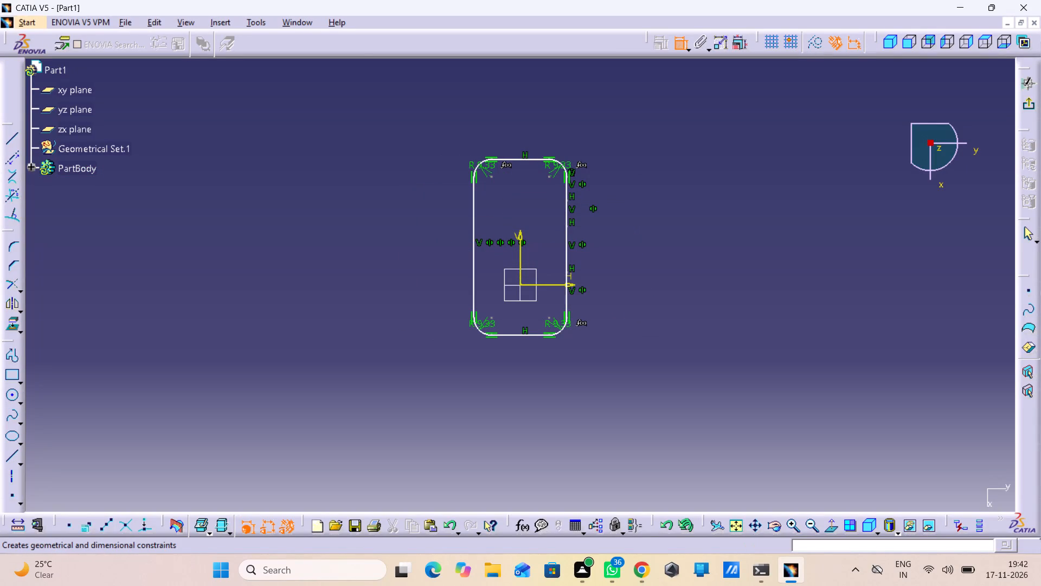
{"action": "left_click", "coordinate": [680, 45]}
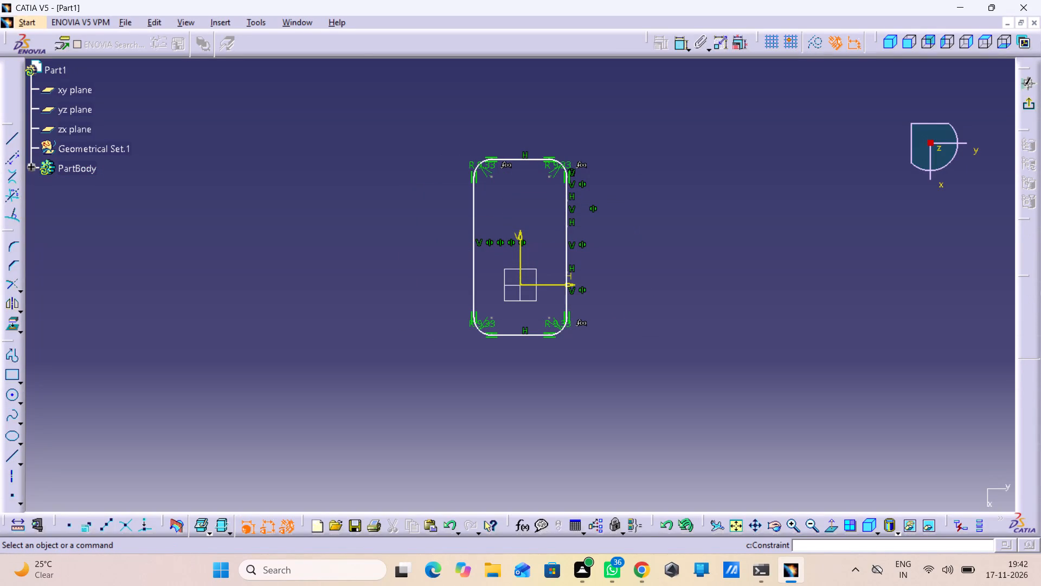
{"action": "key", "text": "ctrl+z"}
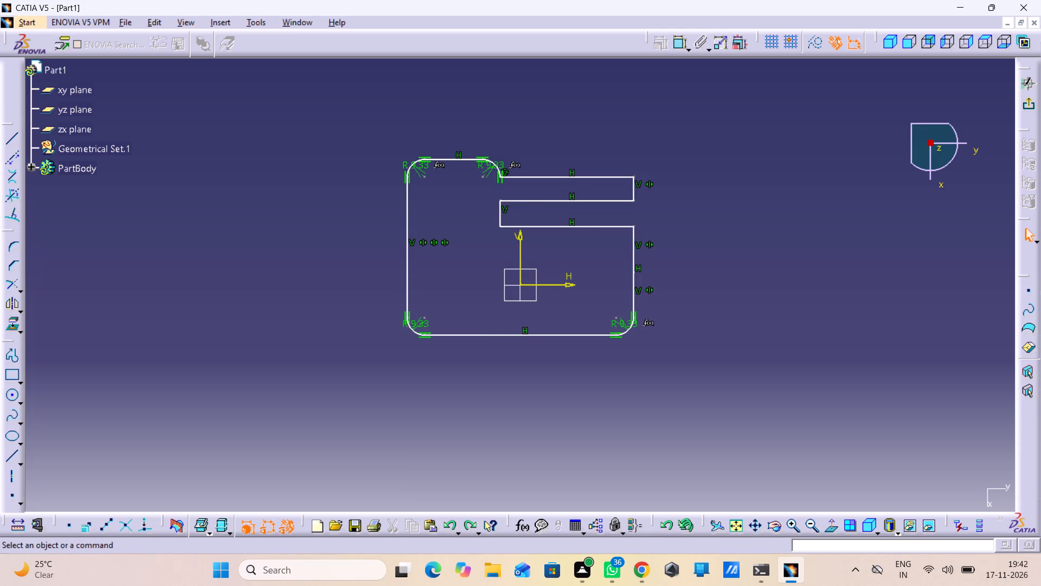
{"action": "key", "text": "ctrl+z"}
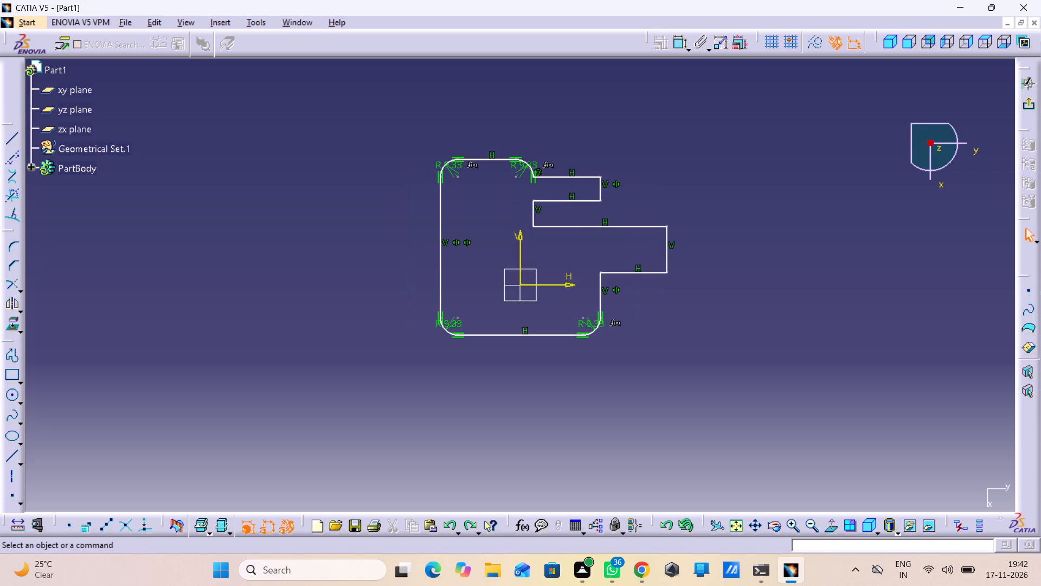
{"action": "key", "text": "ctrl+z"}
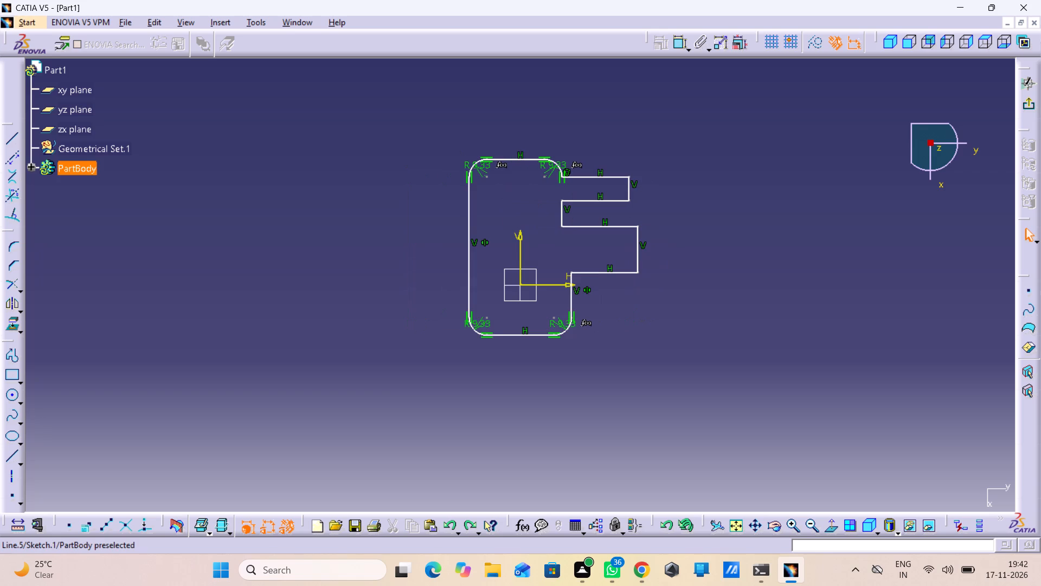
{"action": "left_click", "coordinate": [614, 383]}
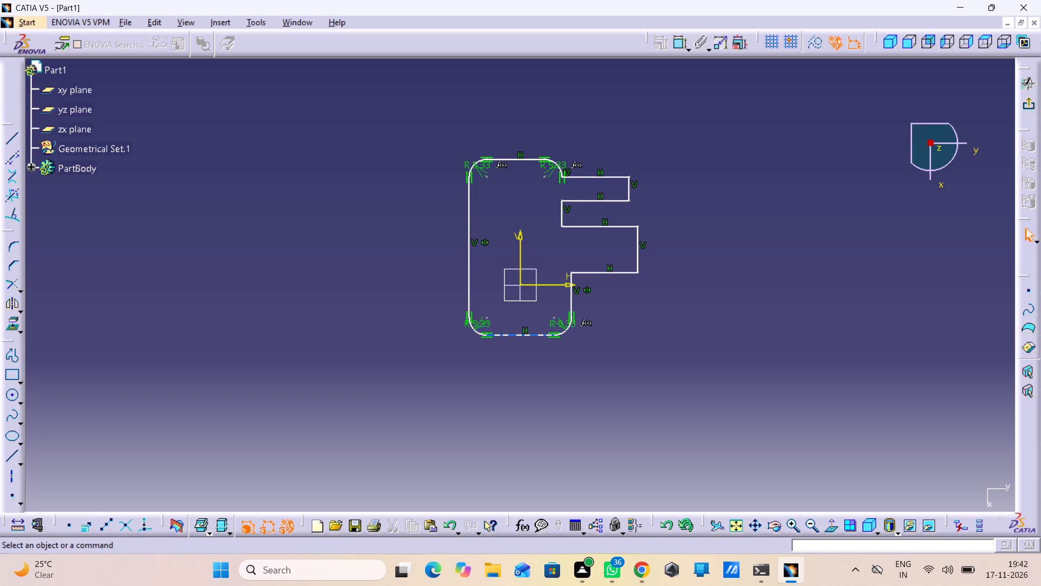
{"action": "left_click", "coordinate": [519, 334]}
{"action": "left_click", "coordinate": [509, 402]}
Dimension the profile's overall height between its top and bottom edges and set it to 126.67 mm.
{"action": "double_click", "coordinate": [680, 49]}
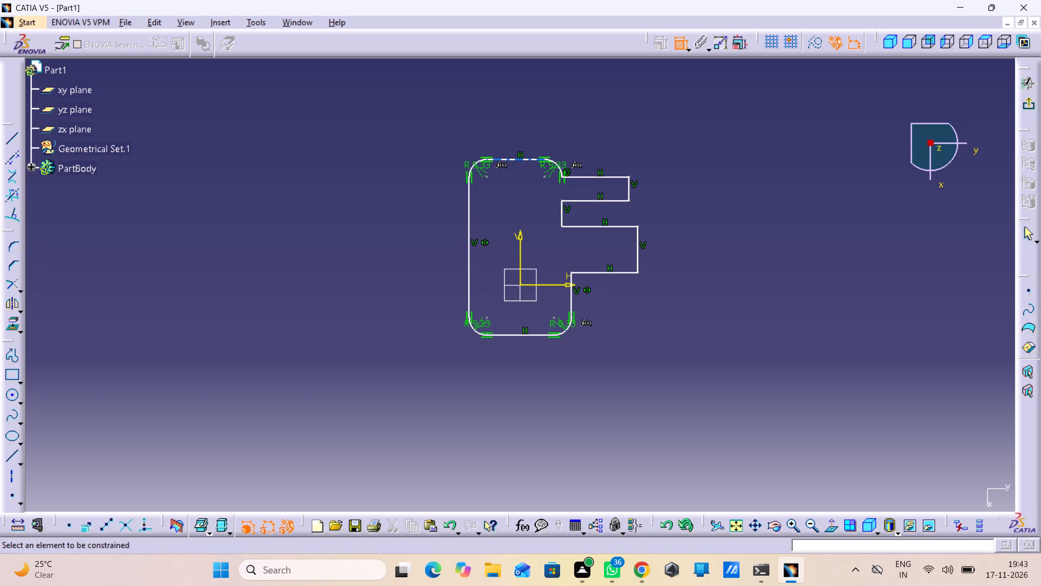
{"action": "left_click", "coordinate": [512, 161]}
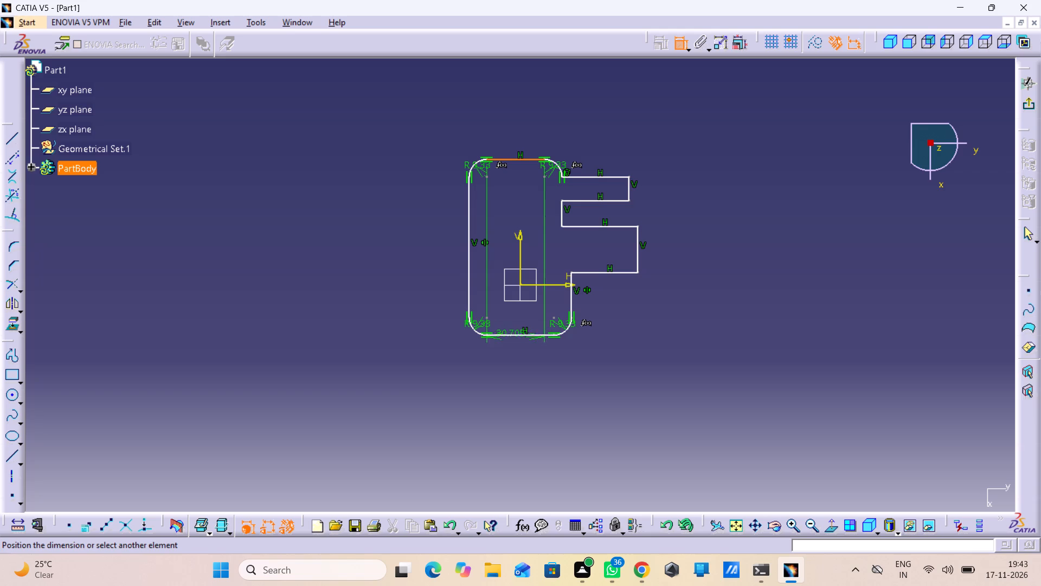
{"action": "left_click", "coordinate": [511, 335]}
{"action": "left_click", "coordinate": [417, 257]}
{"action": "double_click", "coordinate": [421, 245]}
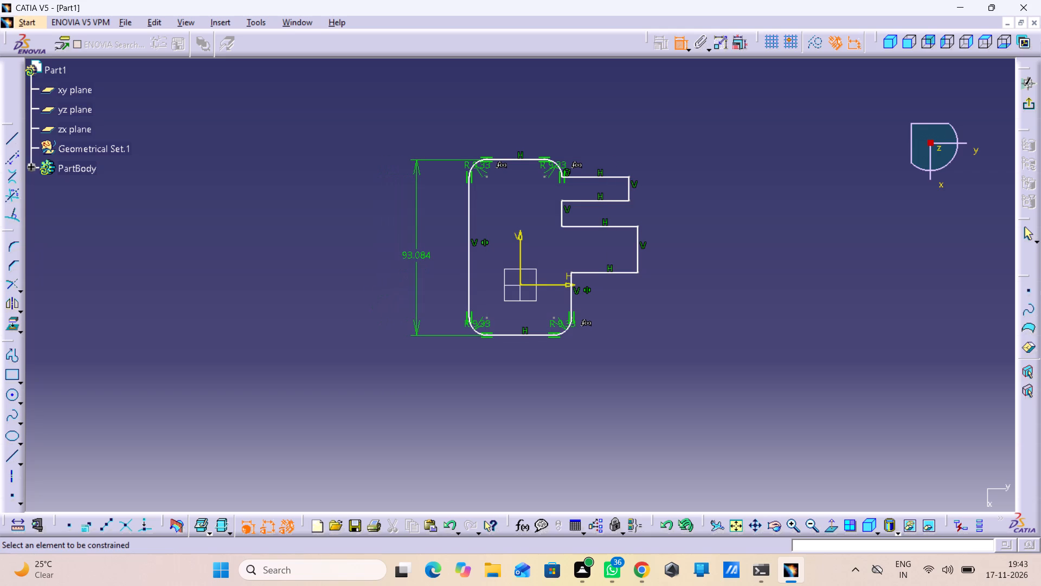
{"action": "double_click", "coordinate": [416, 253]}
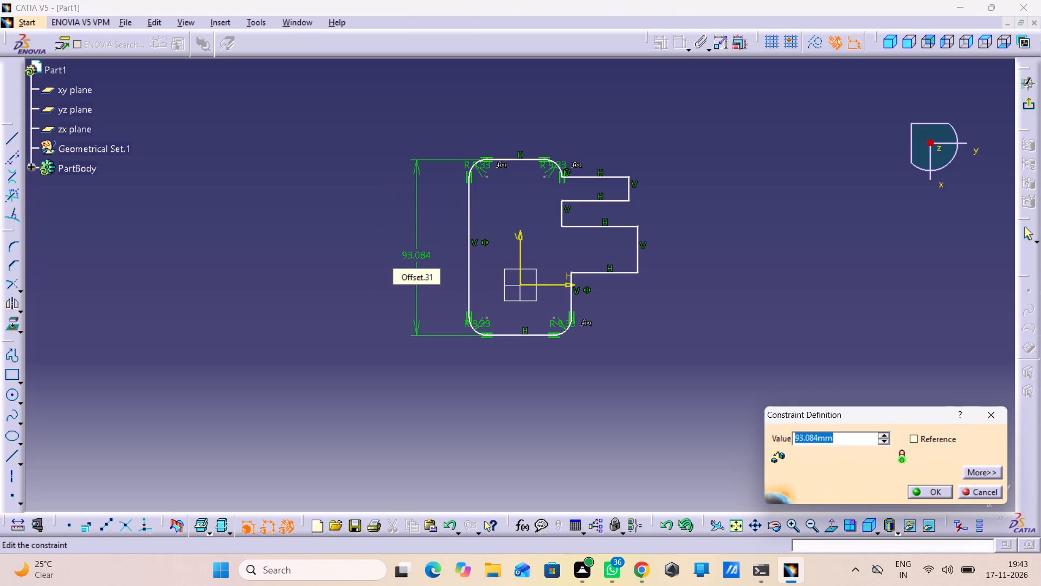
{"action": "type", "text": "126."}
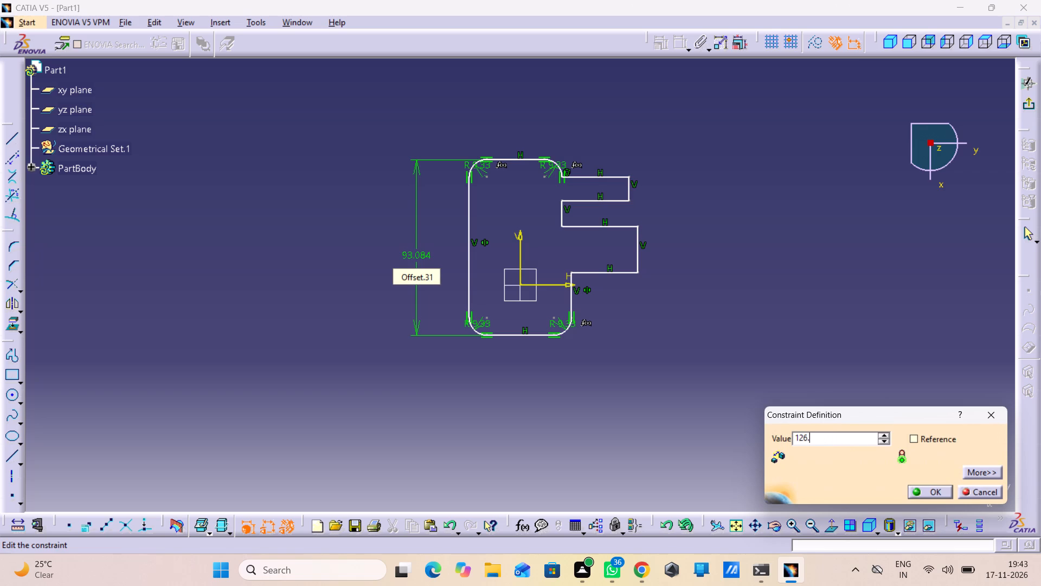
{"action": "type", "text": "67"}
{"action": "key", "text": "Return"}
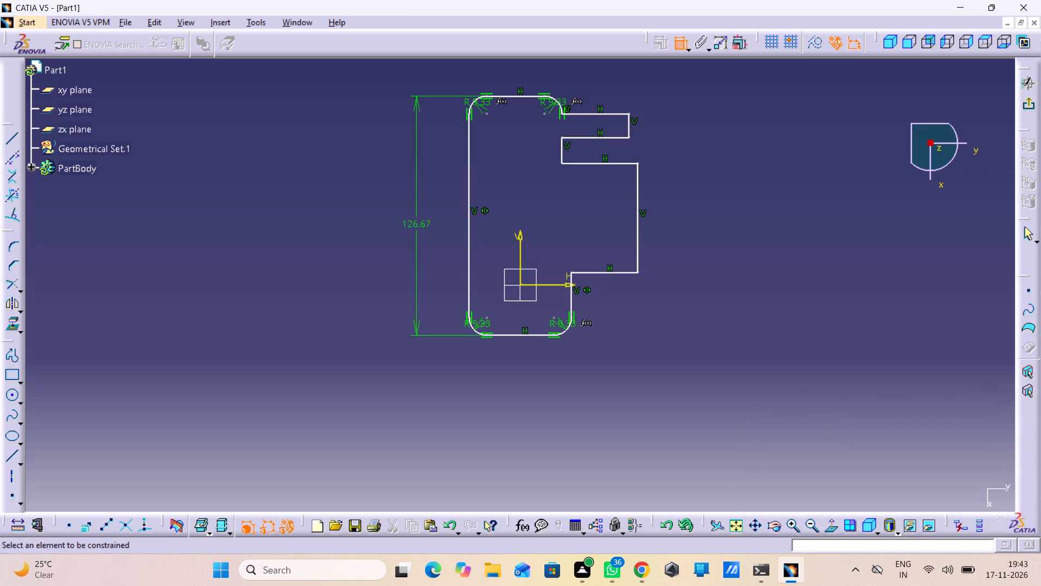
Dimension the width between the left edge and the right edge below the tabs, and set it to 42.67 mm.
{"action": "left_click", "coordinate": [466, 261]}
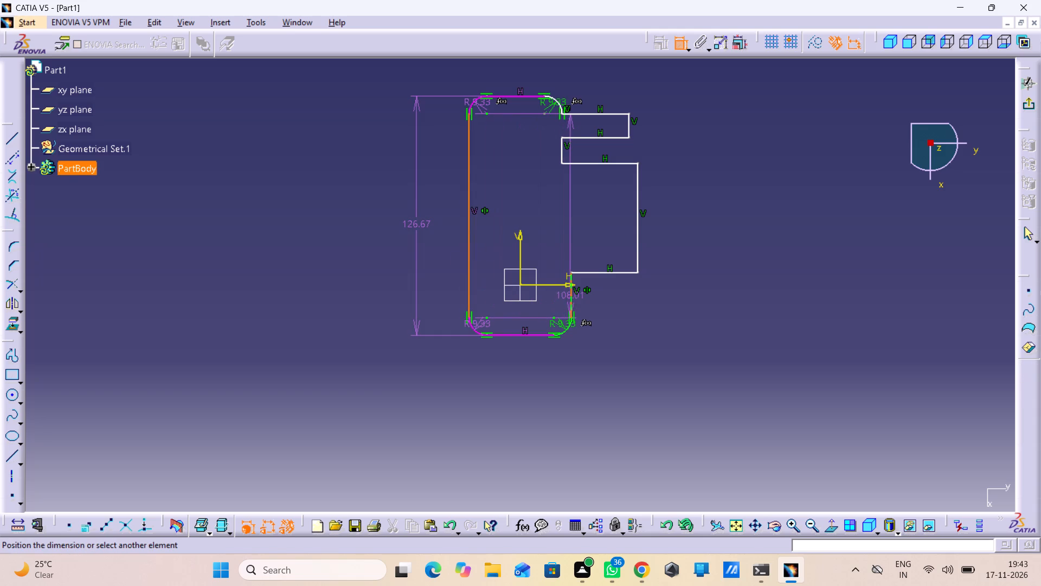
{"action": "left_click", "coordinate": [571, 296]}
{"action": "left_click", "coordinate": [526, 378]}
{"action": "double_click", "coordinate": [524, 373]}
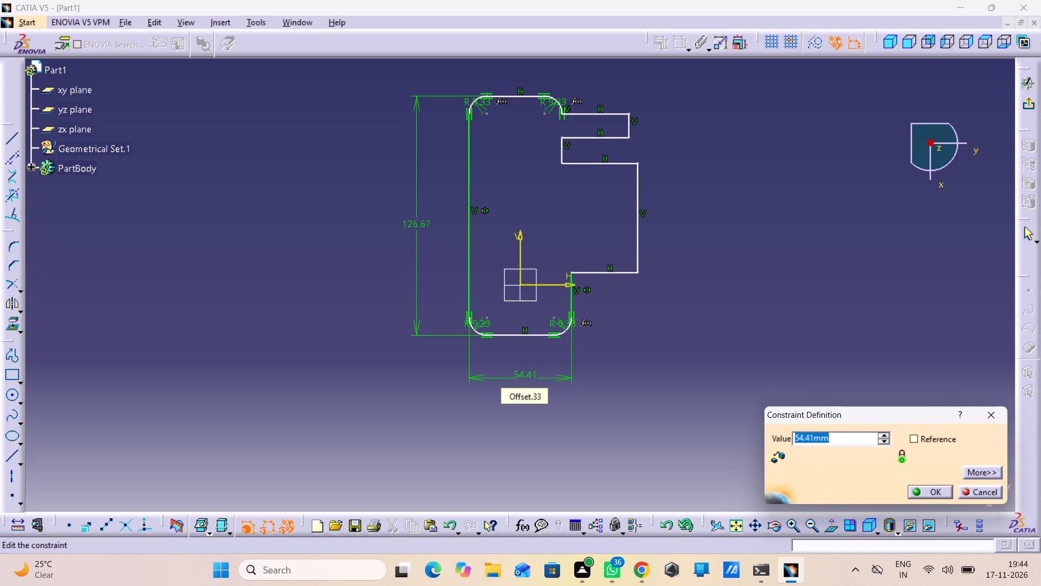
{"action": "type", "text": "42."}
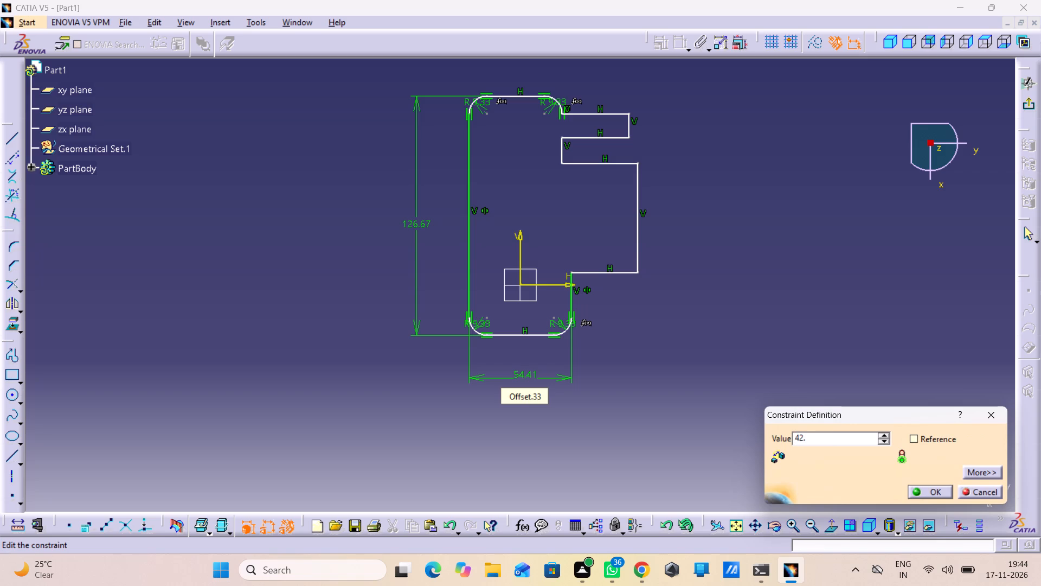
{"action": "type", "text": "67"}
{"action": "key", "text": "Return"}
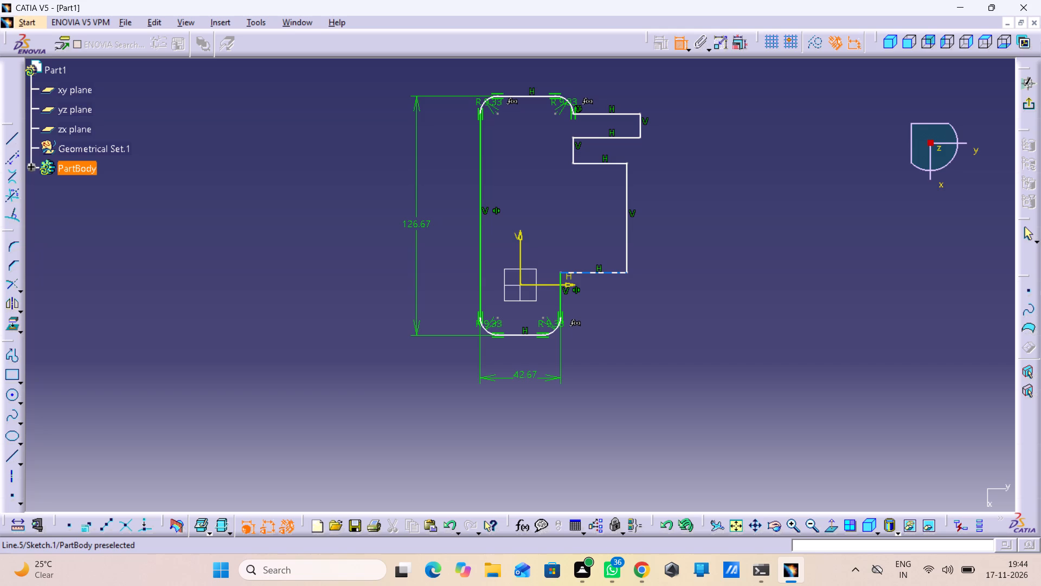
{"action": "left_click", "coordinate": [613, 285]}
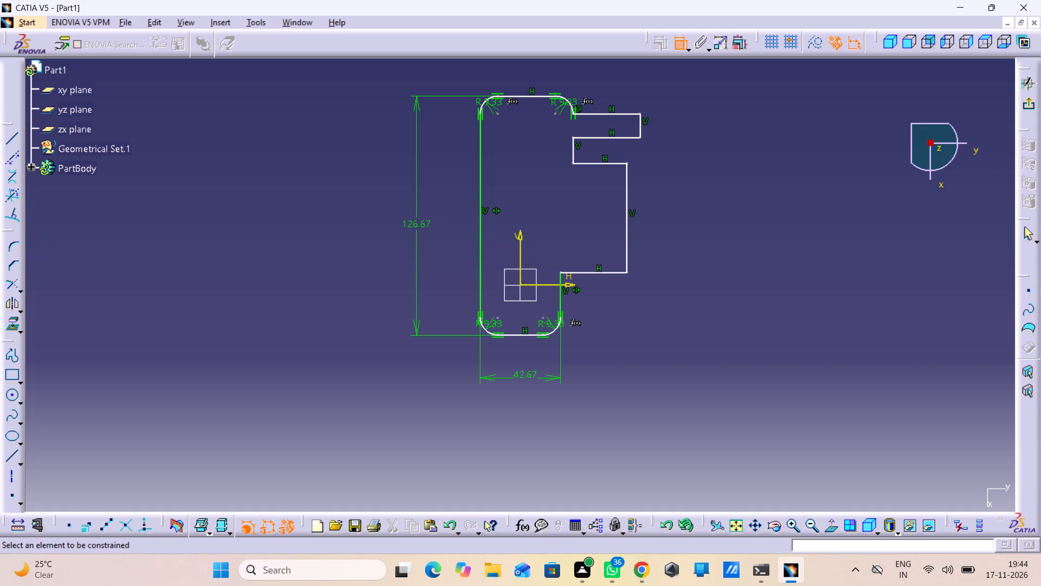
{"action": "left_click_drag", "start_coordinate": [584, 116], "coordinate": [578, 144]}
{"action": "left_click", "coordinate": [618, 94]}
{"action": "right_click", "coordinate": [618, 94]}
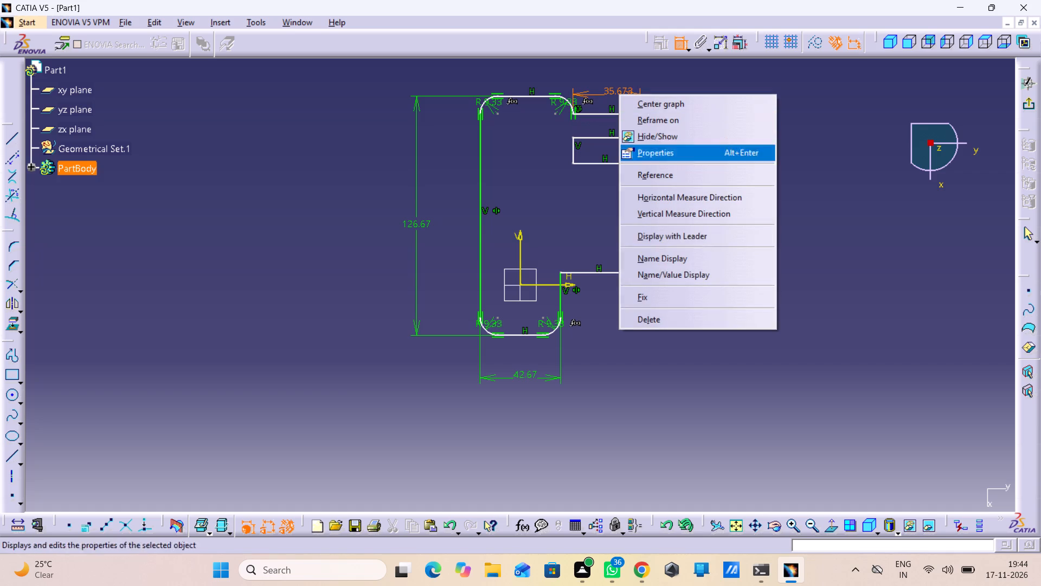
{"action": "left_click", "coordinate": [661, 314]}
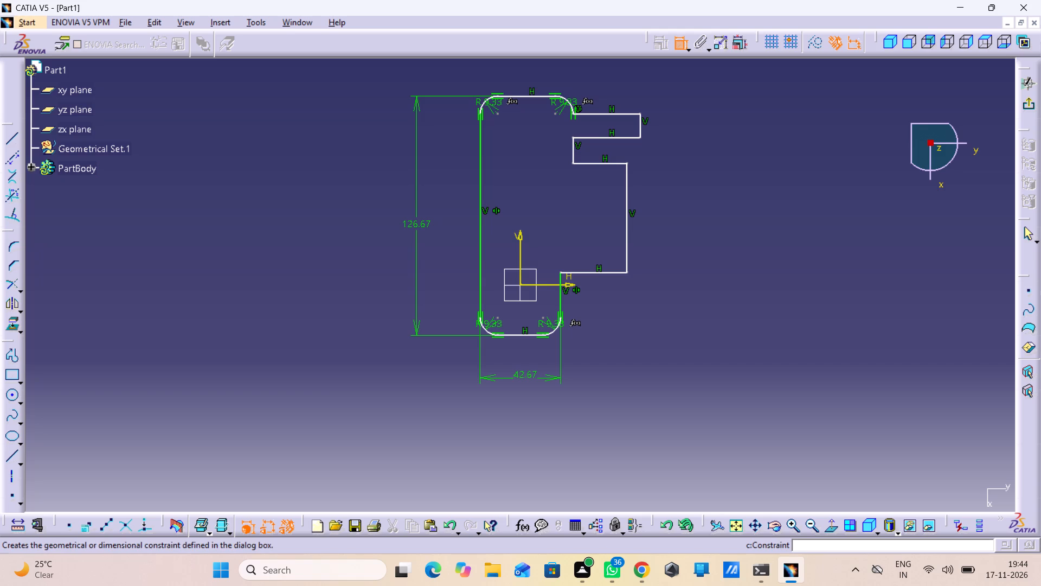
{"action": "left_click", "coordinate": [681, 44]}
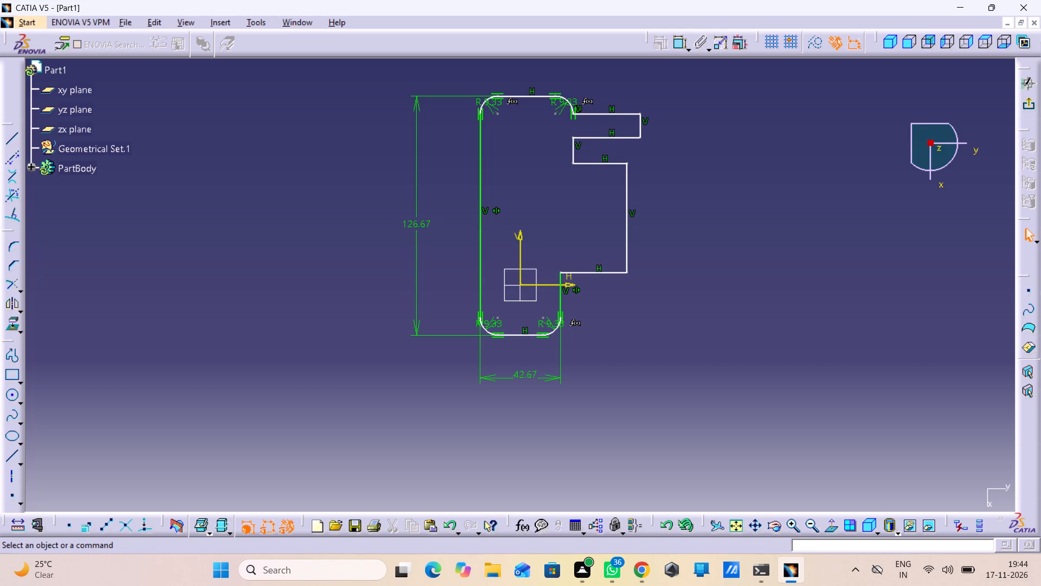
Move the upper tab's two horizontal edges freehand so the tab sits slightly lower and farther from the left edge.
{"action": "left_click_drag", "start_coordinate": [598, 113], "coordinate": [597, 142]}
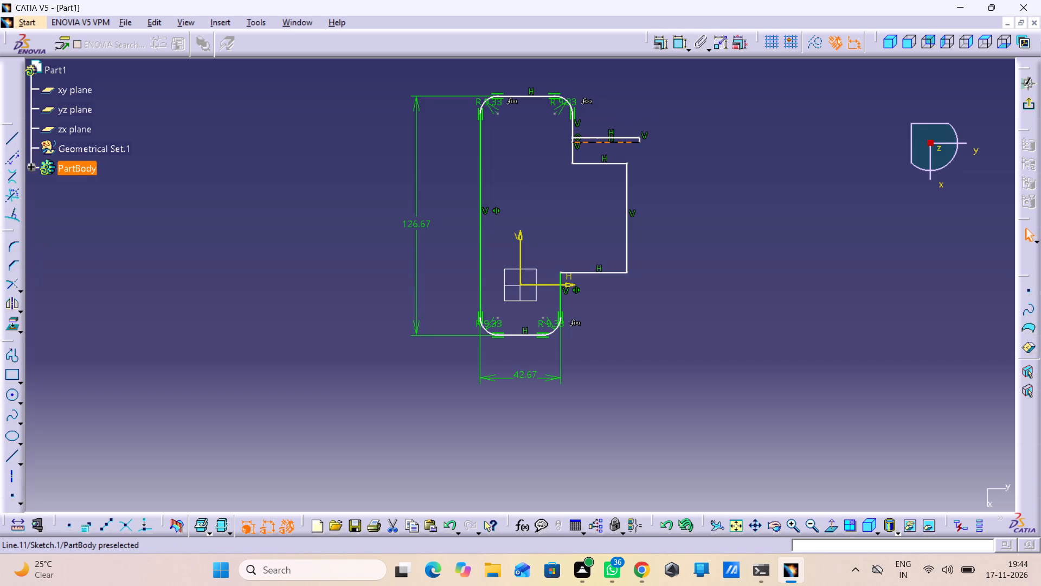
{"action": "left_click_drag", "start_coordinate": [595, 138], "coordinate": [597, 118]}
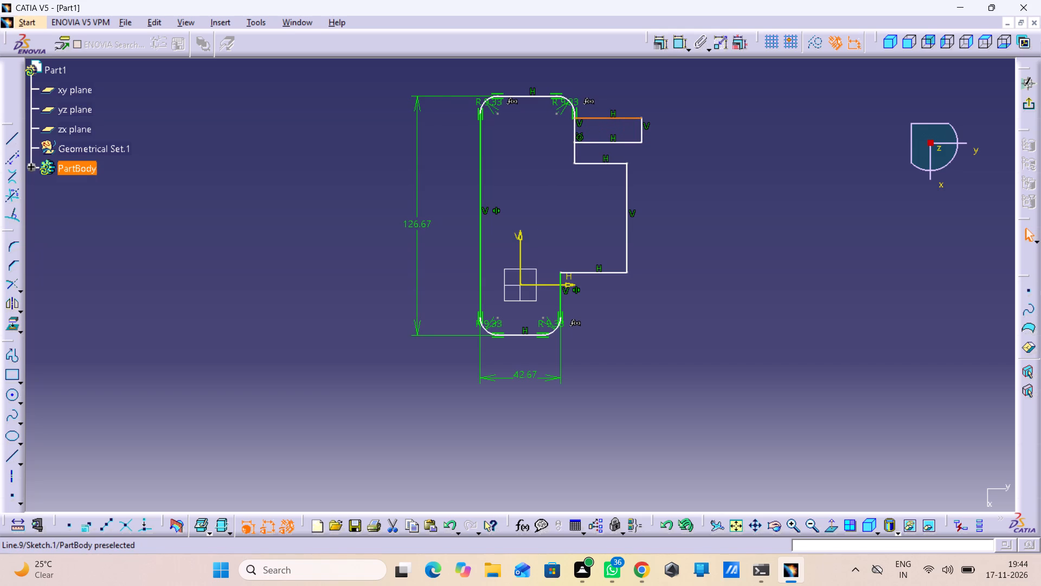
{"action": "middle_click_drag", "start_coordinate": [596, 127], "coordinate": [584, 79]}
{"action": "right_click", "coordinate": [596, 127]}
{"action": "left_click_drag", "start_coordinate": [577, 147], "coordinate": [545, 371]}
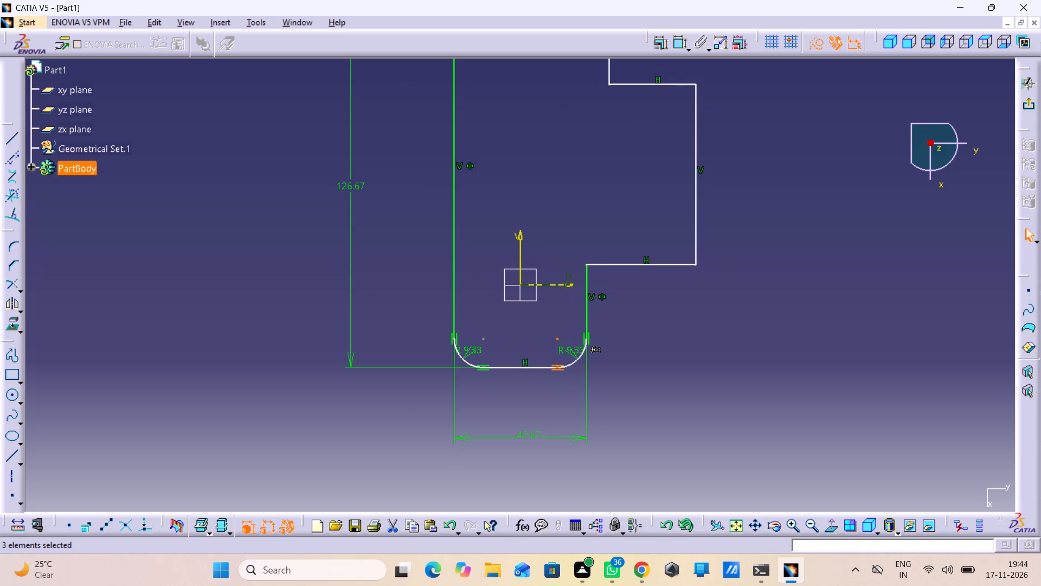
{"action": "left_click", "coordinate": [576, 196]}
{"action": "middle_click_drag", "start_coordinate": [576, 196], "coordinate": [543, 490]}
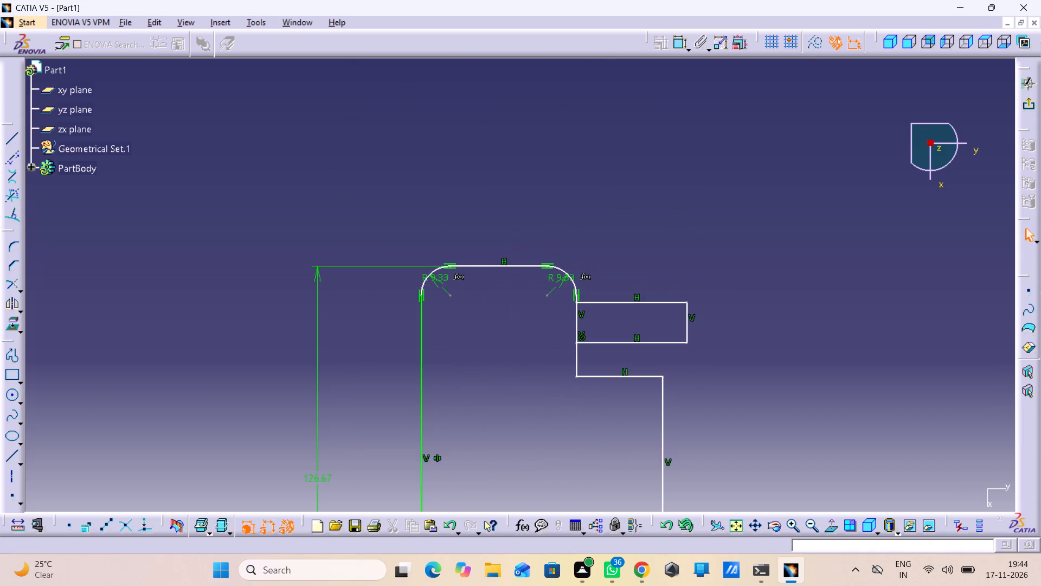
{"action": "left_click_drag", "start_coordinate": [595, 300], "coordinate": [616, 313]}
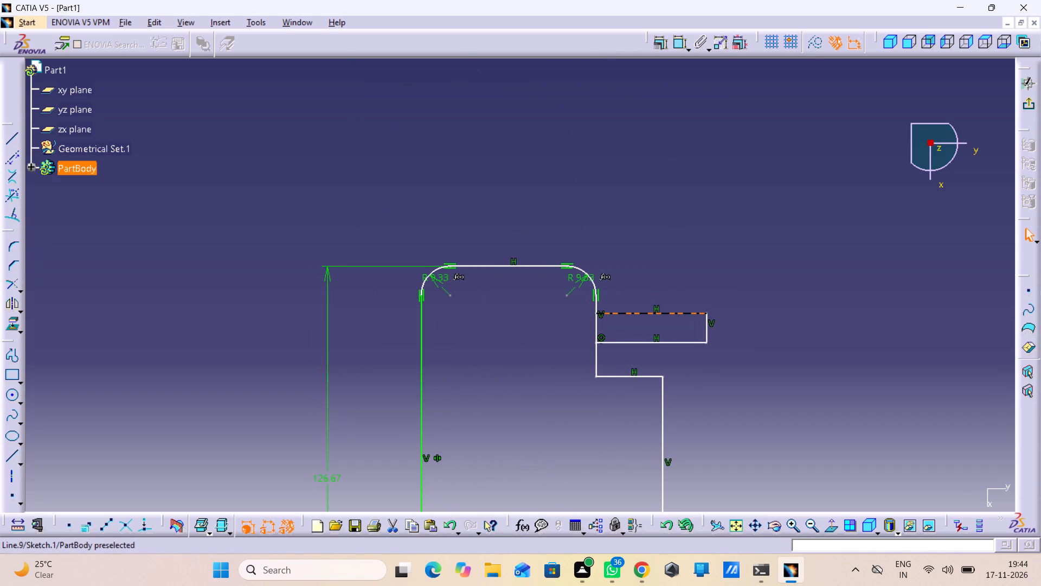
{"action": "left_click_drag", "start_coordinate": [616, 313], "coordinate": [629, 313]}
Delete the two overlapping vertical lines at the upper tab's inner end, one above it and one joining the lower tab.
{"action": "right_click", "coordinate": [611, 333]}
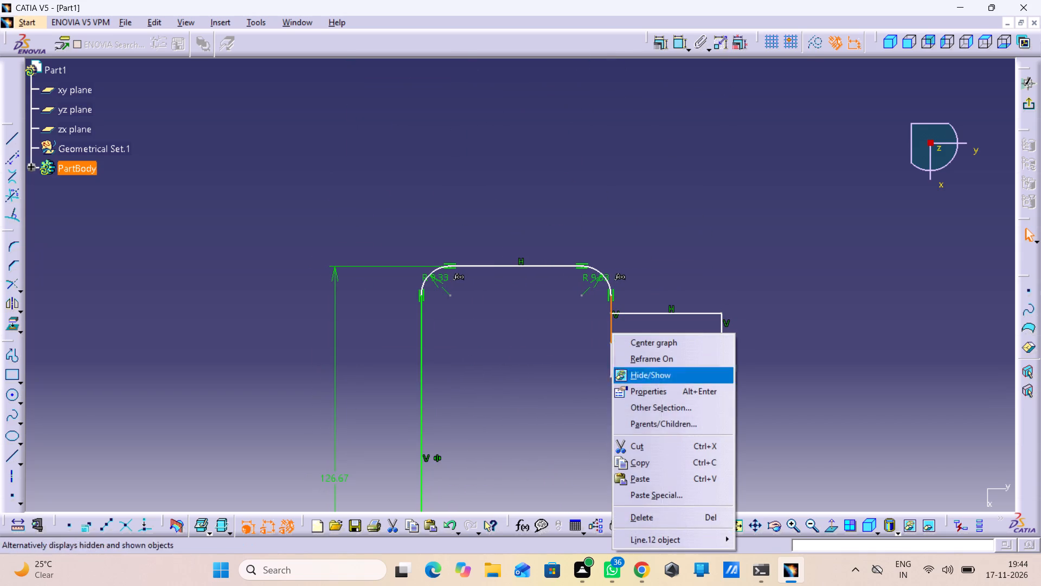
{"action": "left_click", "coordinate": [644, 512]}
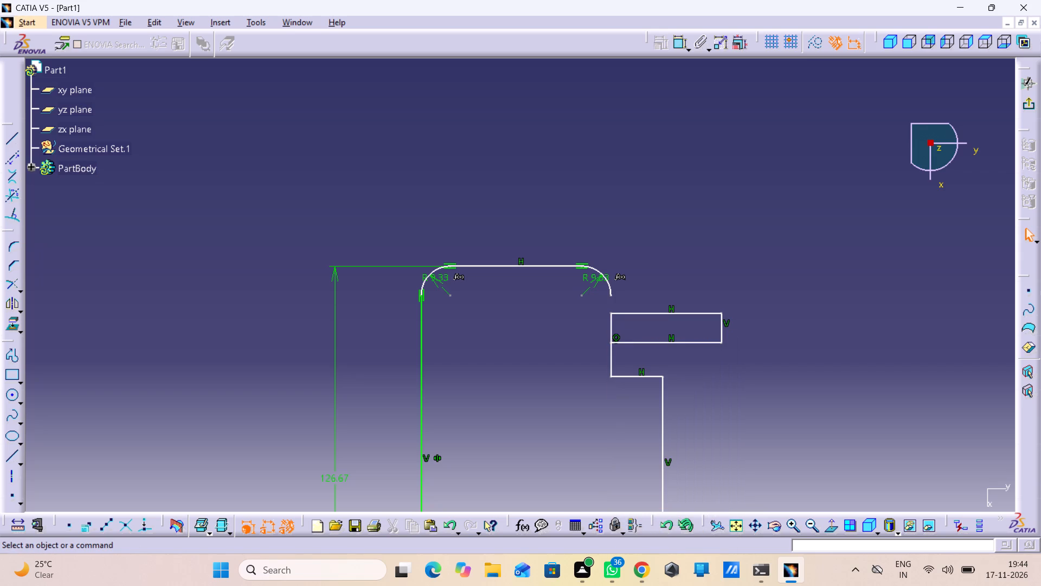
{"action": "right_click", "coordinate": [612, 334]}
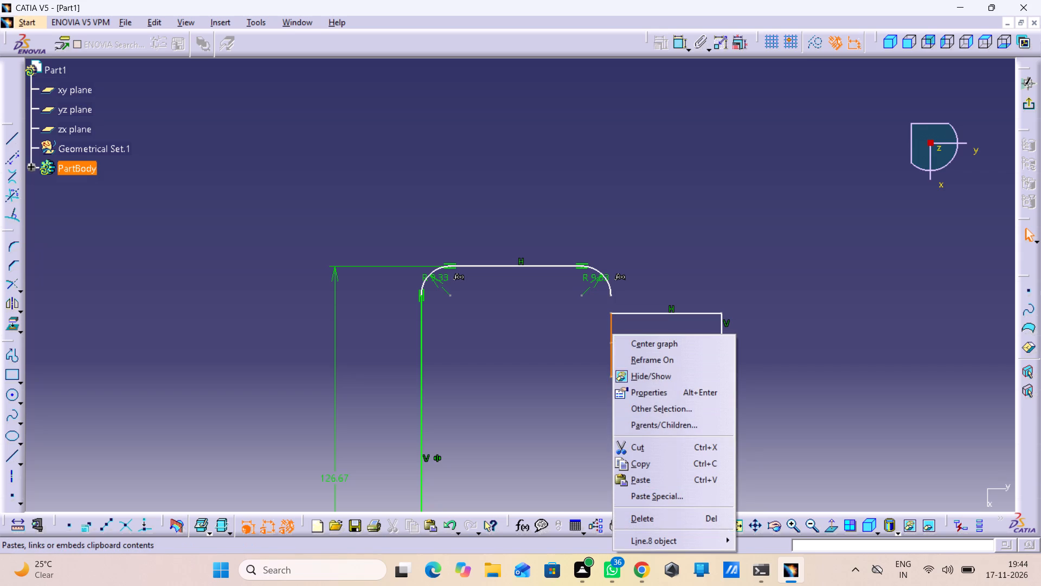
{"action": "left_click", "coordinate": [659, 518]}
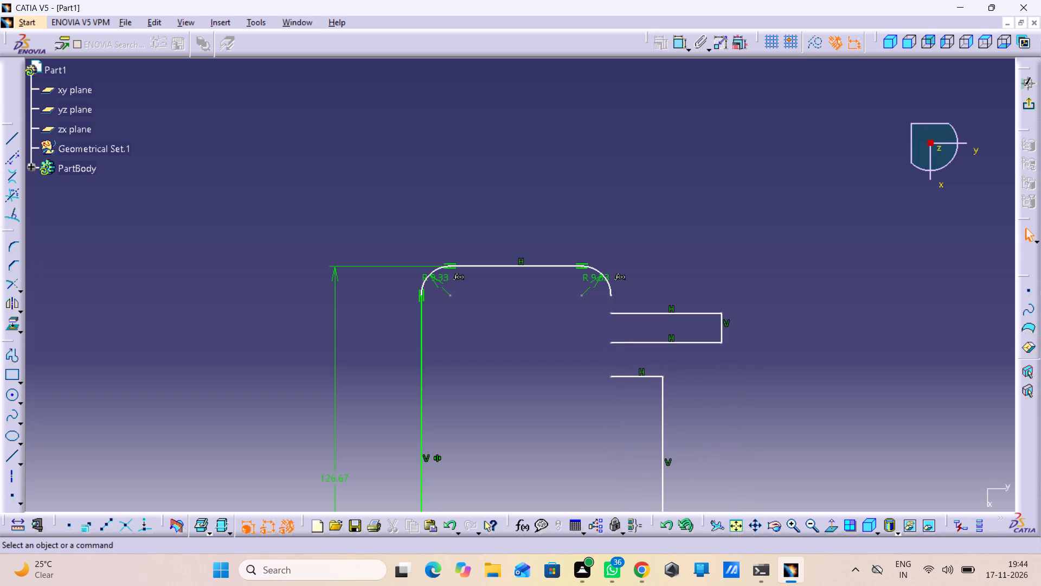
Draw a vertical profile line joining the inner end of the lower tab's top edge to the upper tab's bottom edge.
{"action": "double_click", "coordinate": [11, 360]}
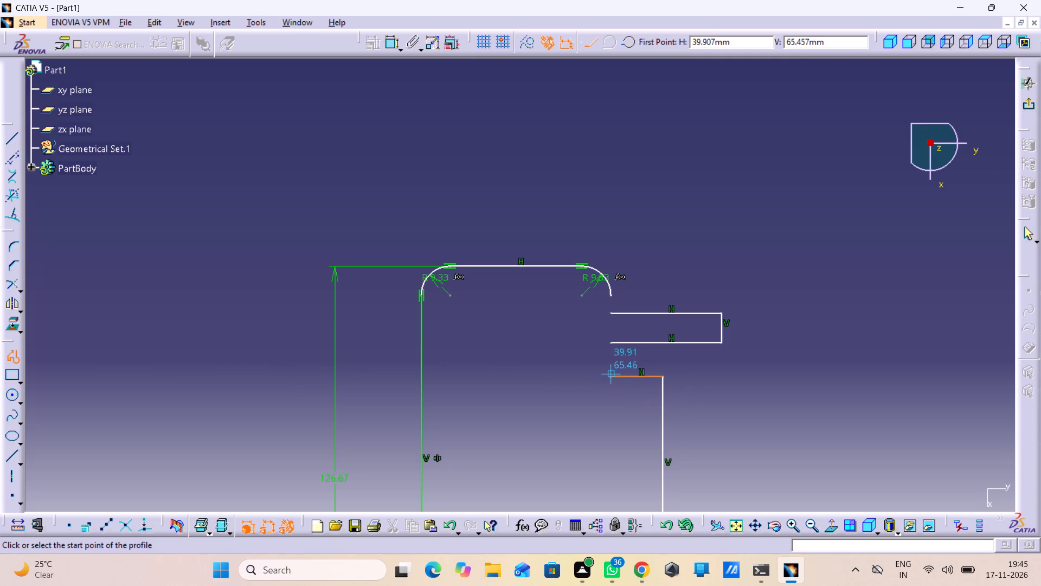
{"action": "left_click", "coordinate": [609, 376]}
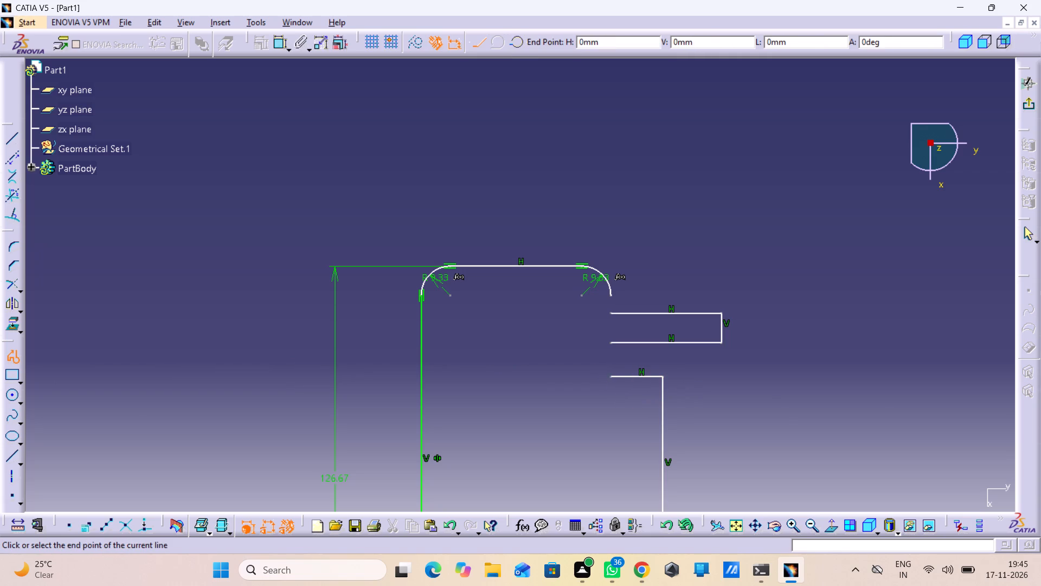
{"action": "left_click", "coordinate": [610, 341]}
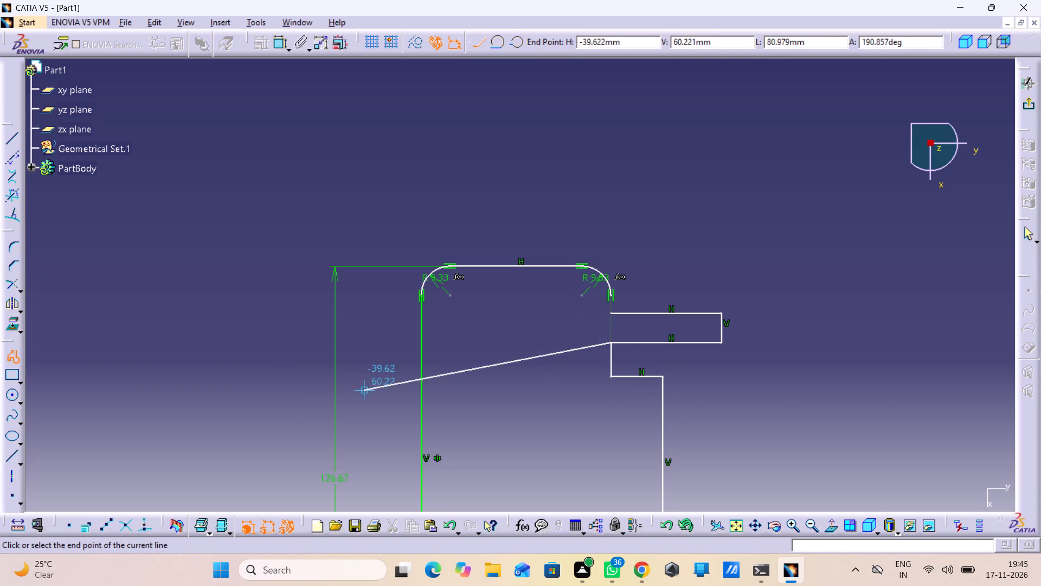
{"action": "left_click", "coordinate": [9, 355]}
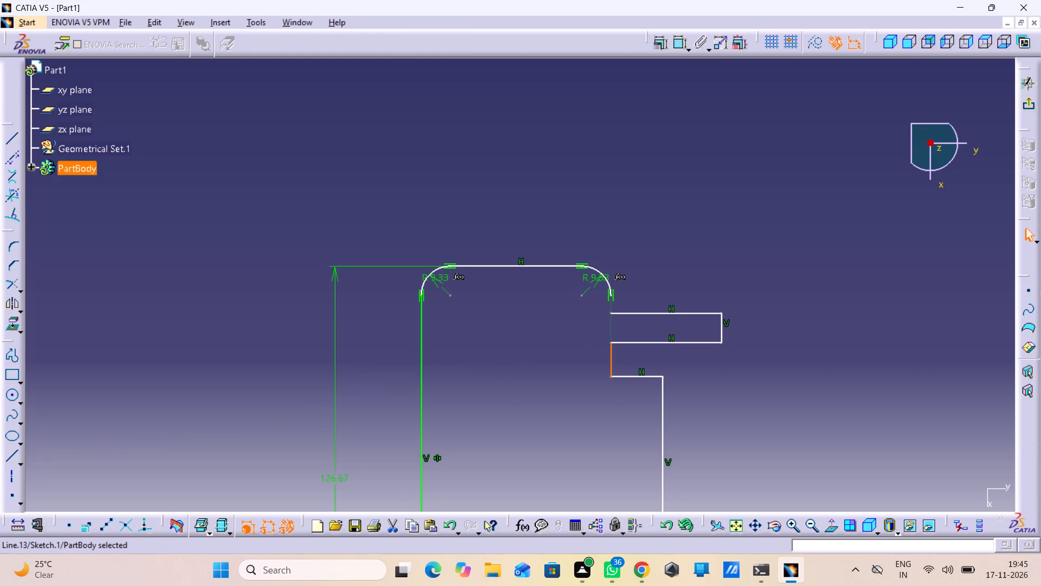
{"action": "left_click", "coordinate": [383, 358]}
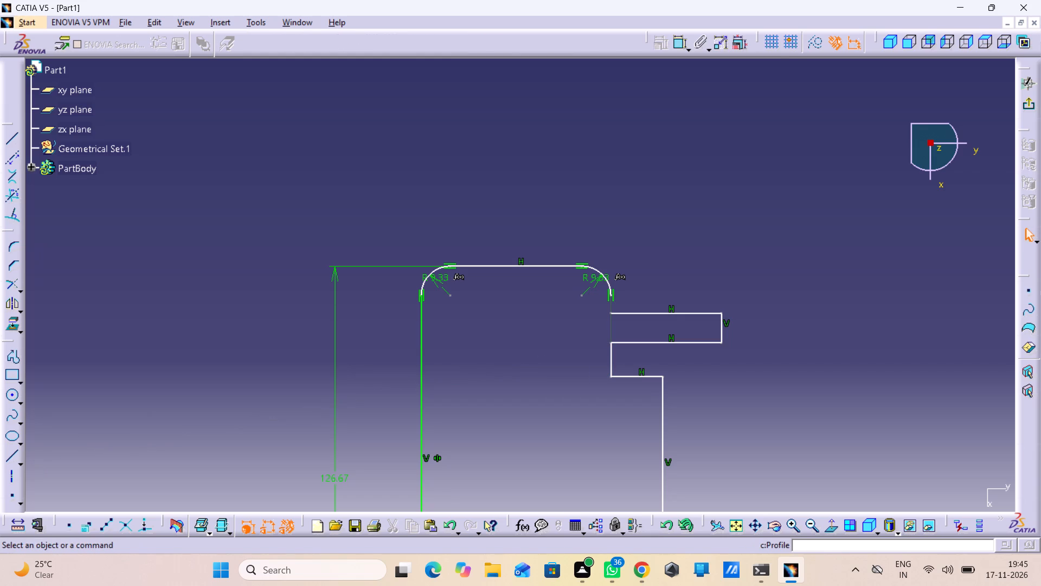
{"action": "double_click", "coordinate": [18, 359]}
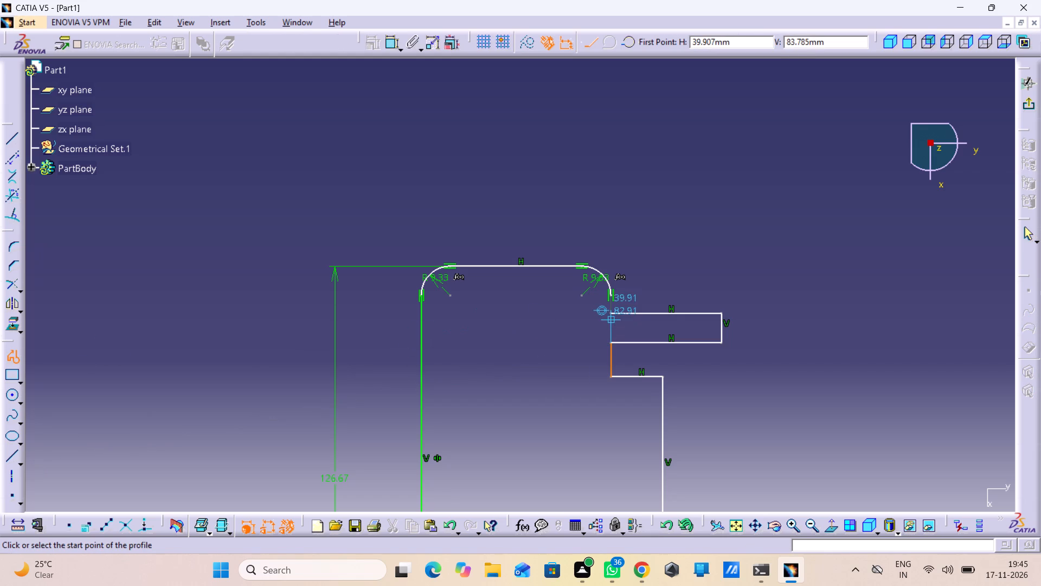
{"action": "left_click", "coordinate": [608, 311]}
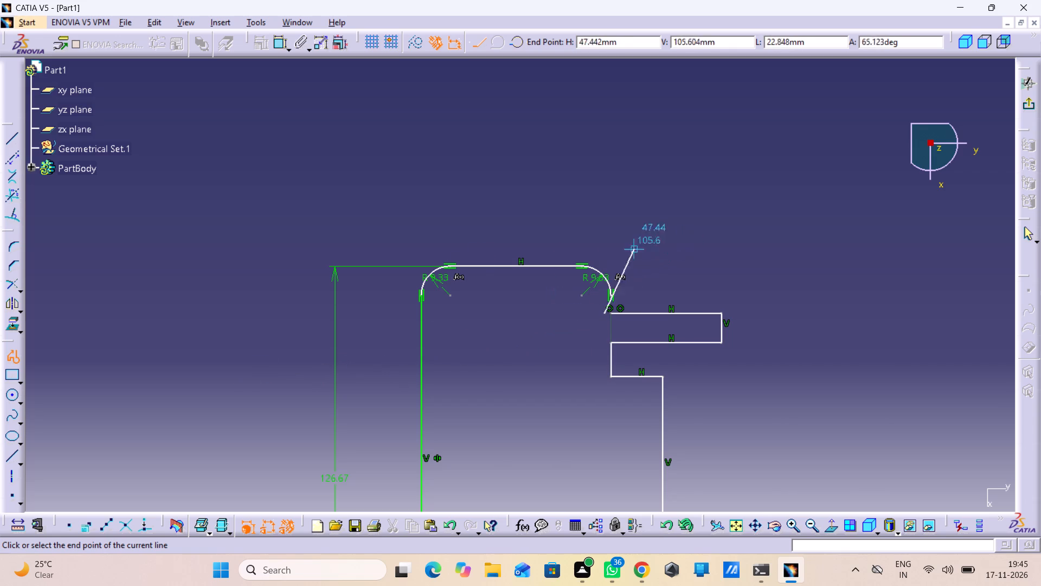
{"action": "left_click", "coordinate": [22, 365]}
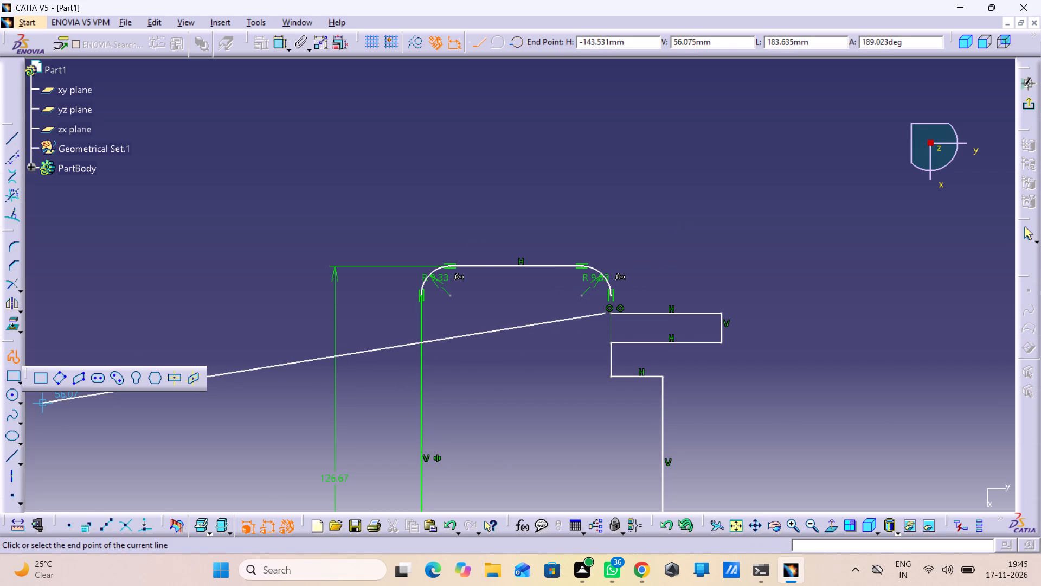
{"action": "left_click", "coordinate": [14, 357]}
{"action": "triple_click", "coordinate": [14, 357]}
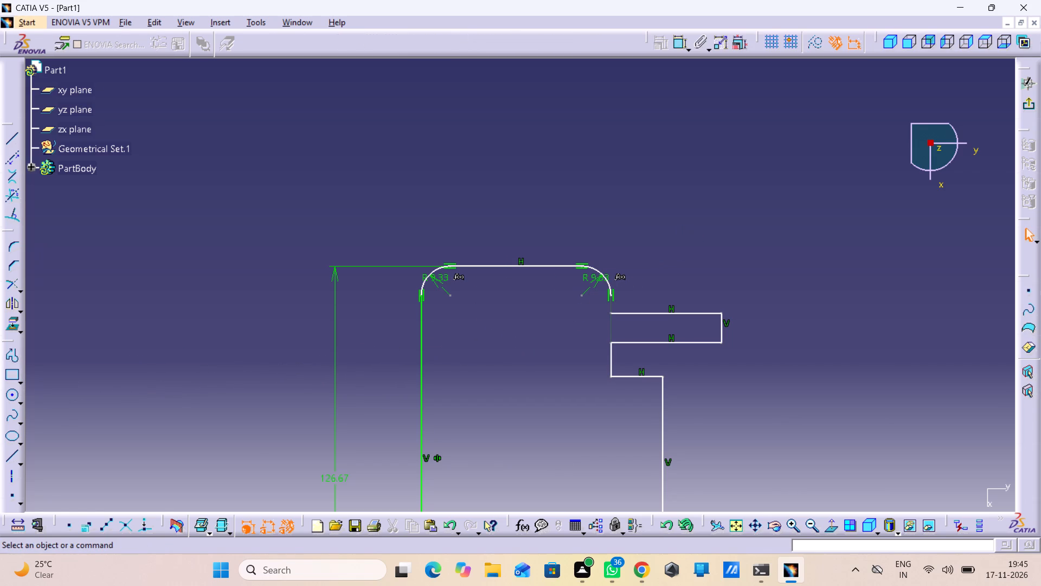
Draw a vertical line about 5.9 mm long from the end of the upper corner arc to the upper tab's top edge.
{"action": "left_click", "coordinate": [15, 351]}
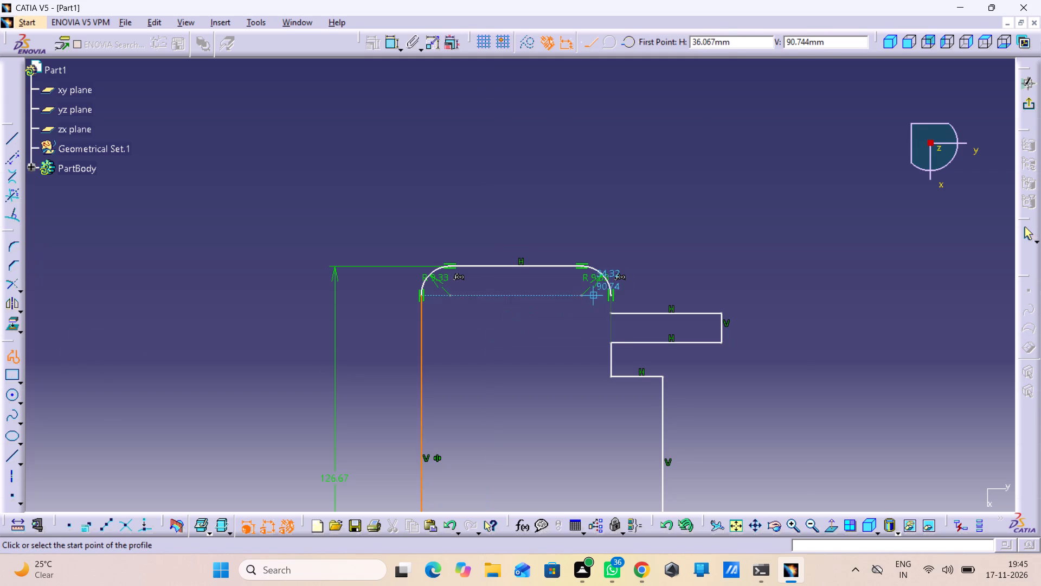
{"action": "left_click", "coordinate": [612, 296]}
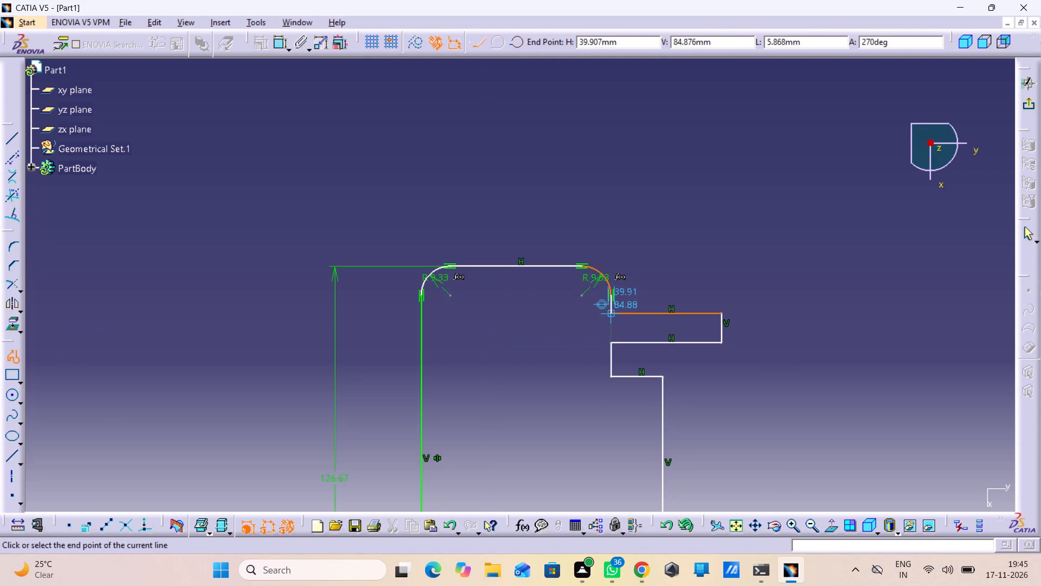
{"action": "middle_click_drag", "start_coordinate": [607, 314], "coordinate": [595, 241]}
{"action": "right_click", "coordinate": [607, 314]}
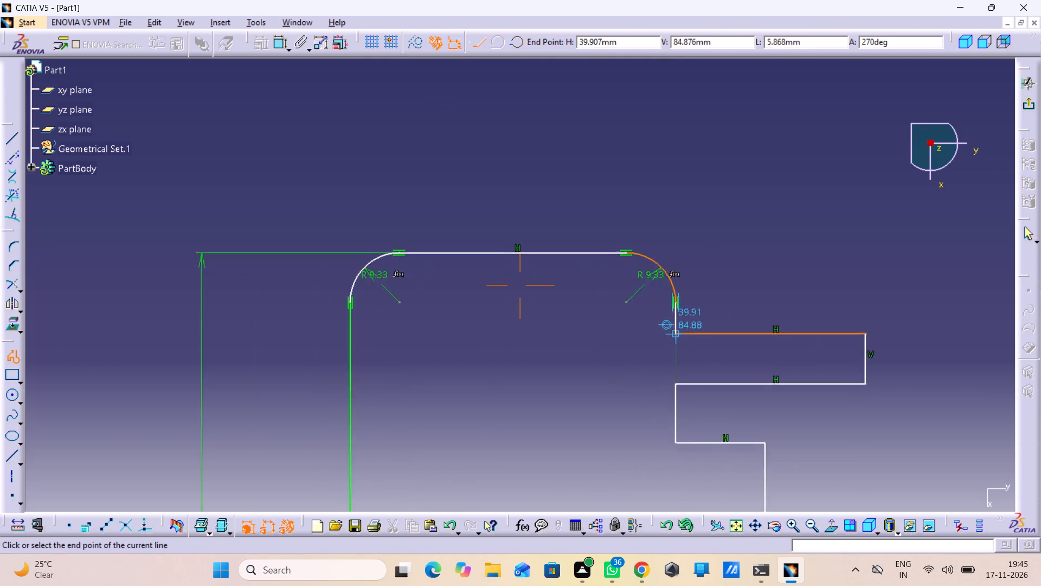
{"action": "middle_click_drag", "start_coordinate": [595, 241], "coordinate": [579, 206]}
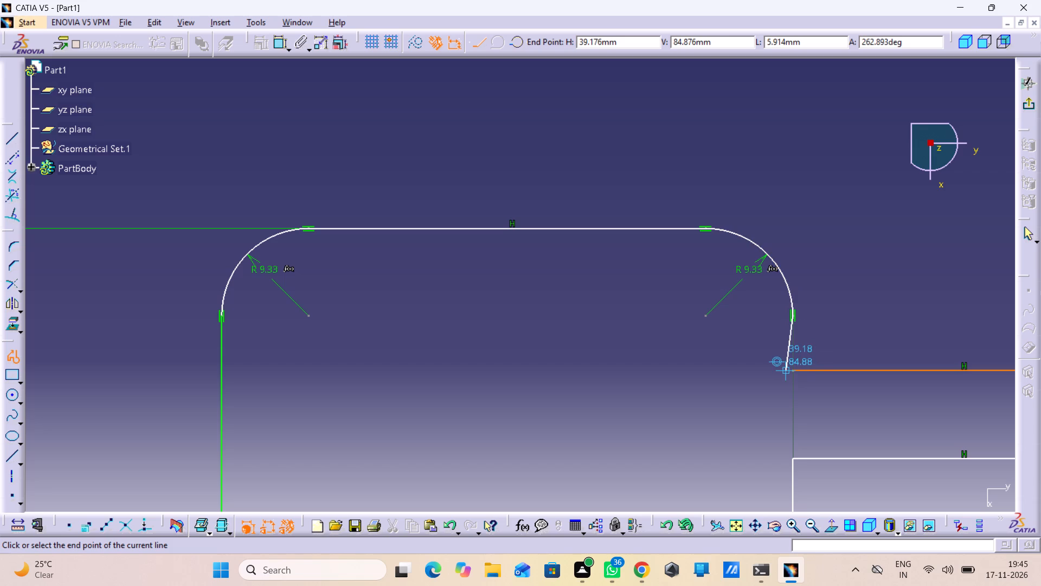
{"action": "left_click_drag", "start_coordinate": [792, 370], "coordinate": [789, 380]}
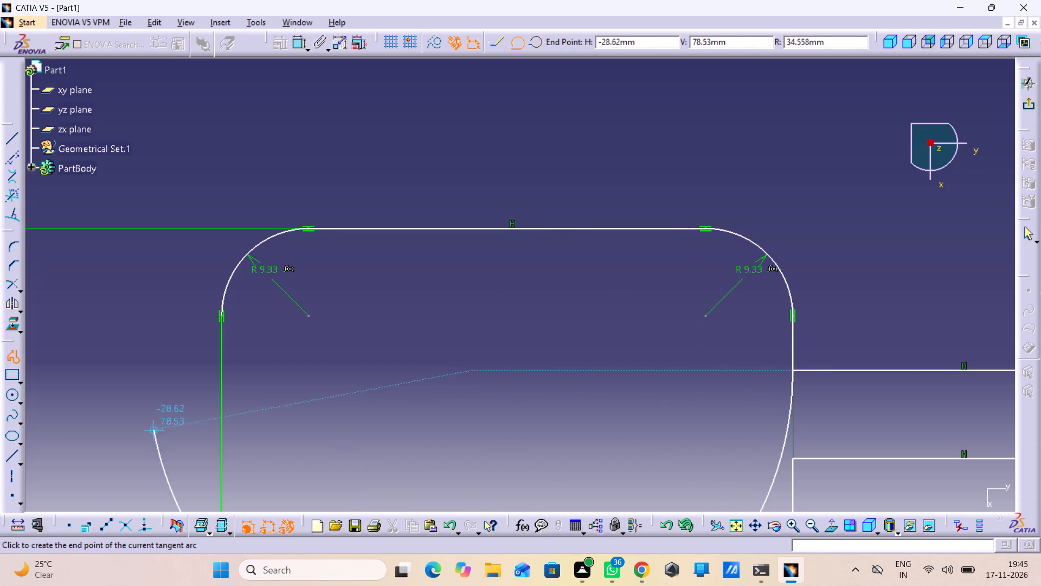
{"action": "left_click", "coordinate": [17, 355]}
{"action": "left_click", "coordinate": [479, 402]}
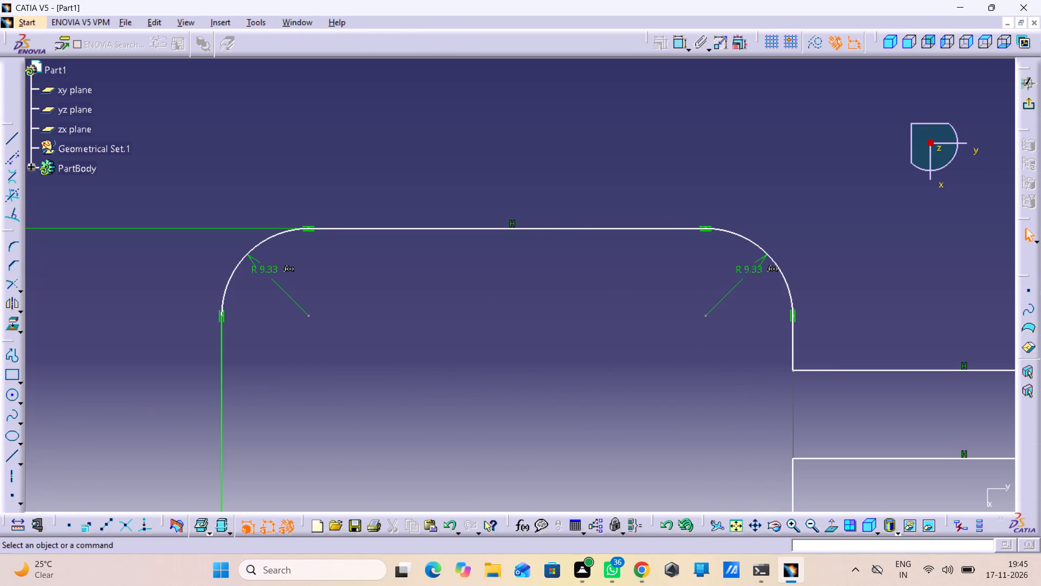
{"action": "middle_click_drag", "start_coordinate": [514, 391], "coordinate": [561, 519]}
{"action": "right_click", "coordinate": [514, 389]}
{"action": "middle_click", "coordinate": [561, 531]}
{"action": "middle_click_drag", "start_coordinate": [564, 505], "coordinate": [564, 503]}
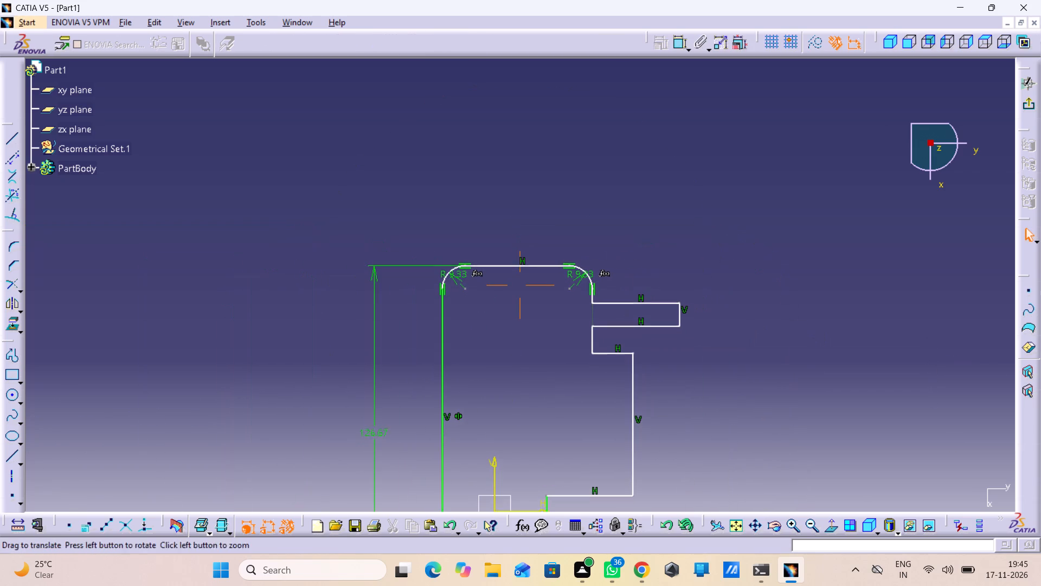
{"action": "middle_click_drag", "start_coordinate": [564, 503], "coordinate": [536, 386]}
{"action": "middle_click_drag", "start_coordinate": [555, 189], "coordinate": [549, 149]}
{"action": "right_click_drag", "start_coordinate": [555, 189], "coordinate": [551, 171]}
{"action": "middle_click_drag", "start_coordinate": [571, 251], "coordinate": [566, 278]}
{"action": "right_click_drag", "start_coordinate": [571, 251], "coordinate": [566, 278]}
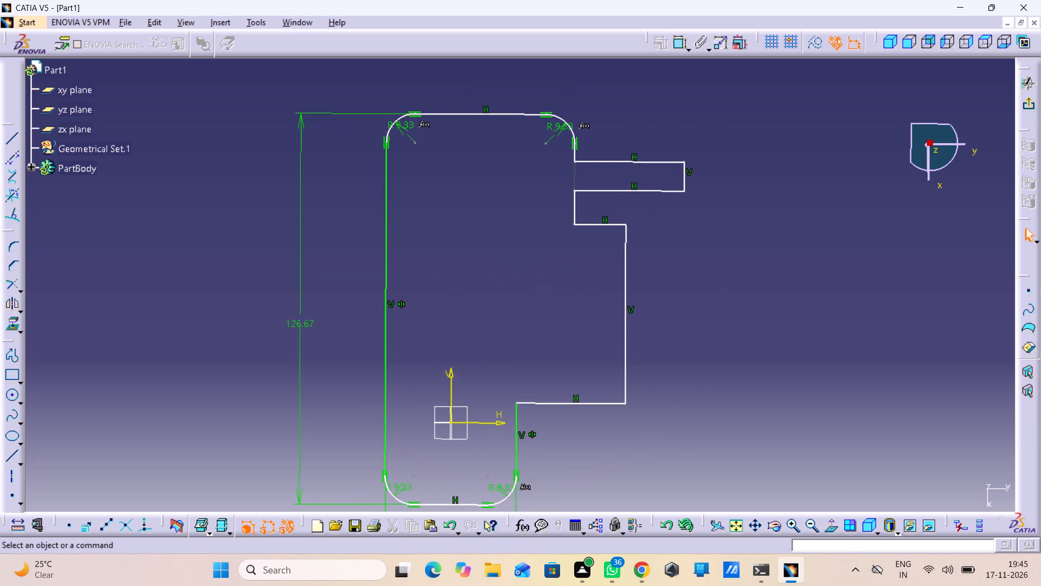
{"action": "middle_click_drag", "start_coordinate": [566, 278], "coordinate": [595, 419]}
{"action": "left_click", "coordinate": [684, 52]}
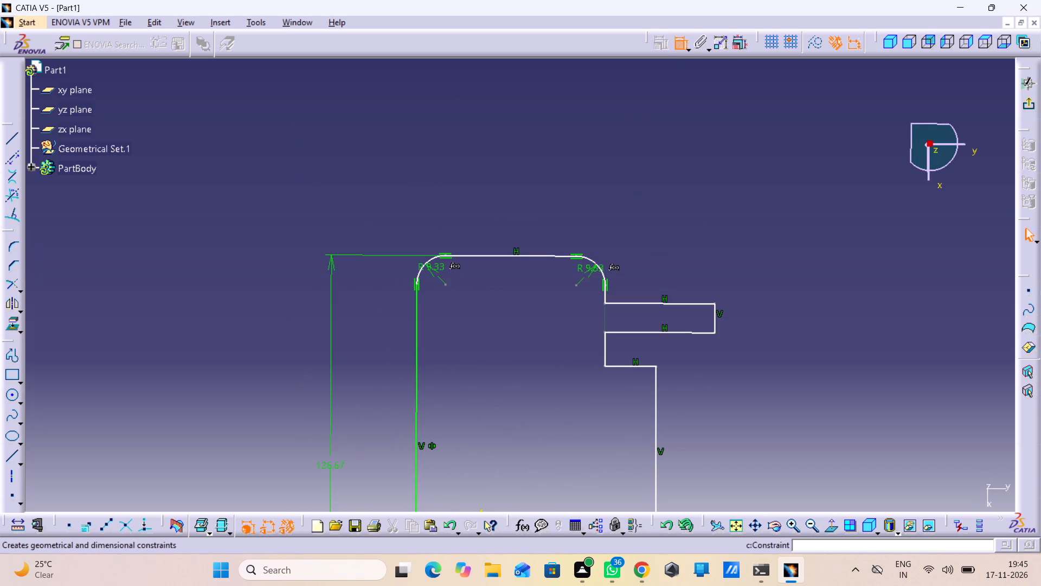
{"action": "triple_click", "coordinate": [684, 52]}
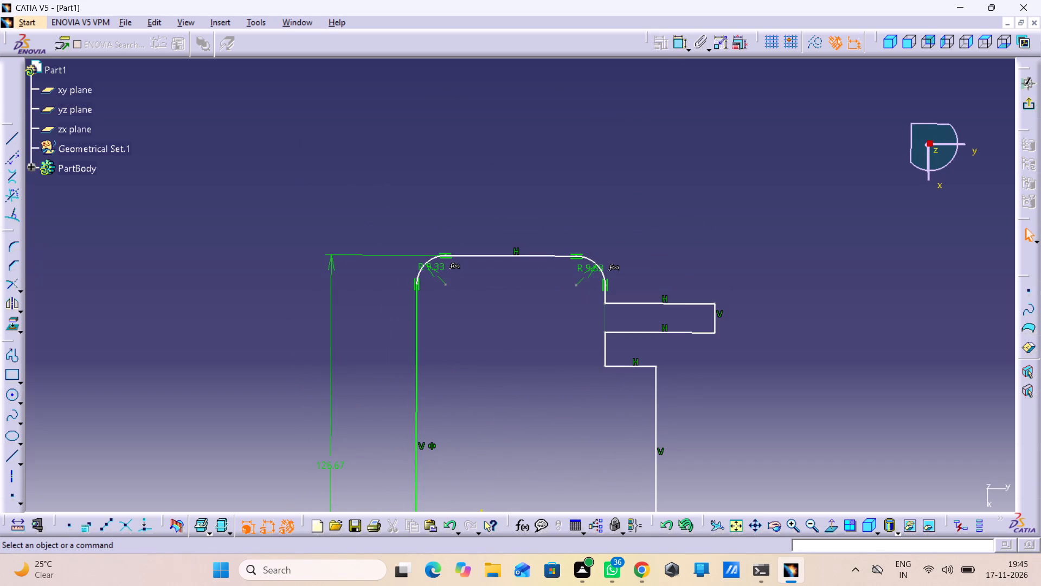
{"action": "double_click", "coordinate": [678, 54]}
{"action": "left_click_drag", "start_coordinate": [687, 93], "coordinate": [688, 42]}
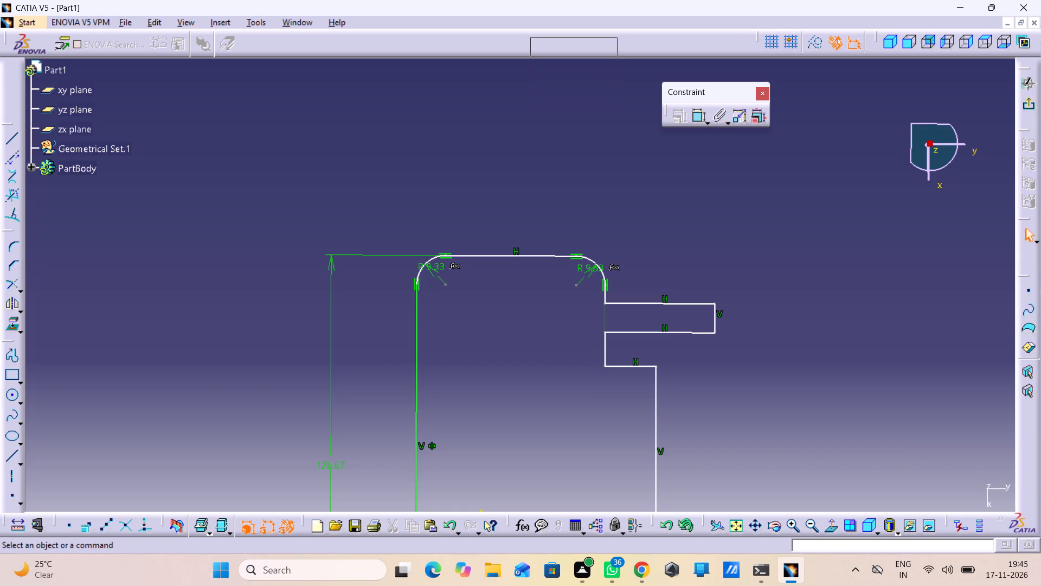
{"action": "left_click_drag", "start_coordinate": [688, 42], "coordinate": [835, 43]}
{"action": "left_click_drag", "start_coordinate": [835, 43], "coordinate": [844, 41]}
Dimension the width between the left edge and the short vertical line above the upper tab, and set it to 42.67 mm.
{"action": "double_click", "coordinate": [677, 42]}
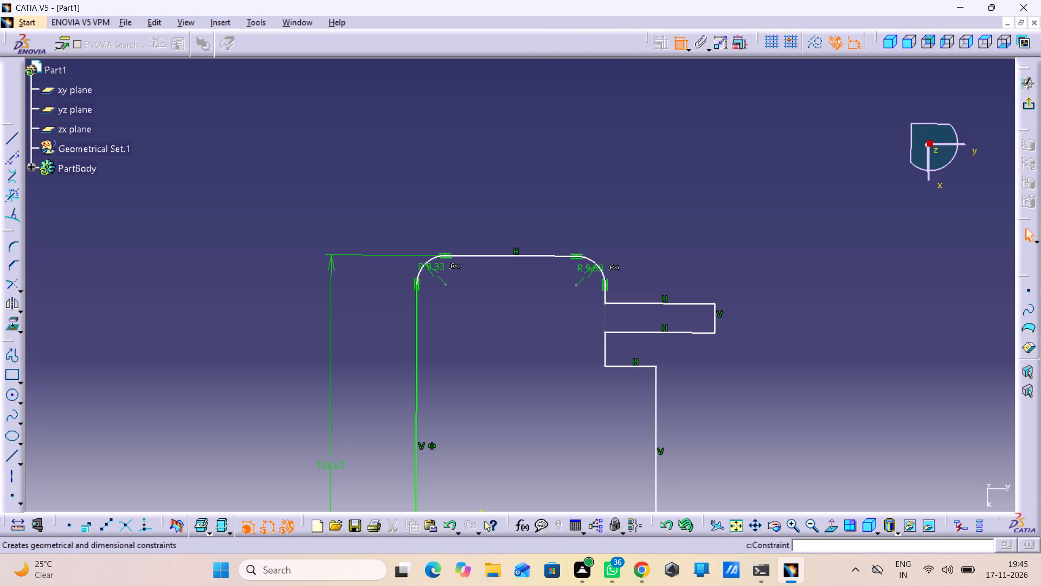
{"action": "left_click", "coordinate": [606, 297]}
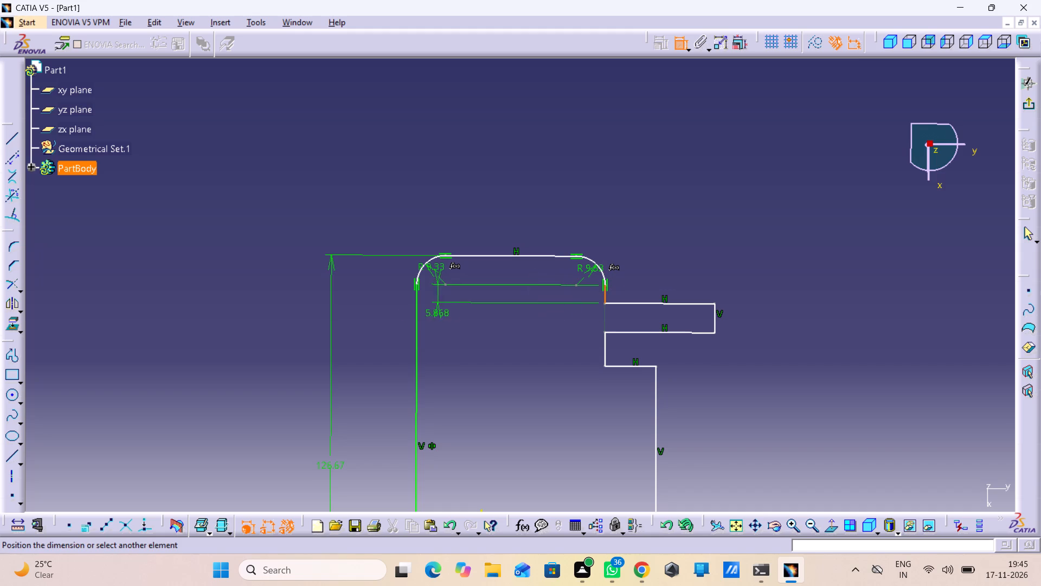
{"action": "left_click", "coordinate": [416, 304]}
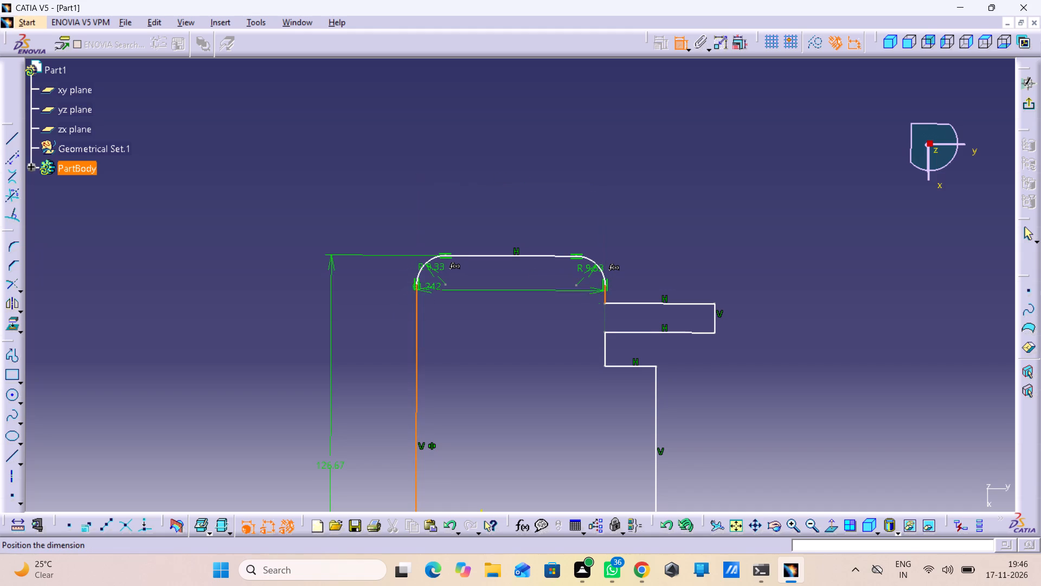
{"action": "left_click", "coordinate": [517, 205]}
{"action": "double_click", "coordinate": [518, 203]}
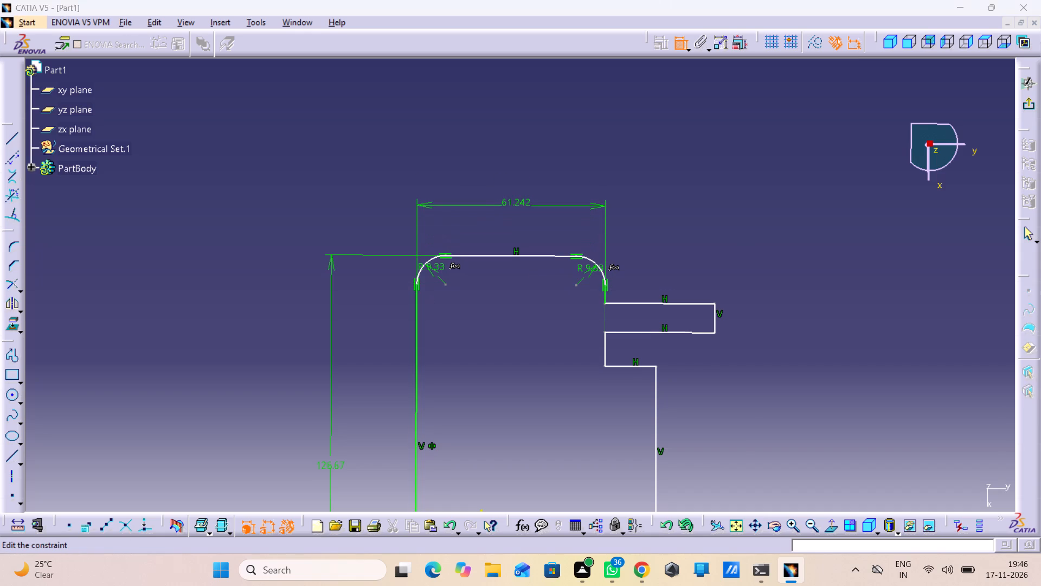
{"action": "middle_click_drag", "start_coordinate": [518, 203], "coordinate": [545, 303]}
{"action": "right_click", "coordinate": [518, 203]}
{"action": "middle_click_drag", "start_coordinate": [547, 305], "coordinate": [549, 269]}
{"action": "right_click", "coordinate": [547, 305]}
{"action": "left_click_drag", "start_coordinate": [844, 441], "coordinate": [751, 457]}
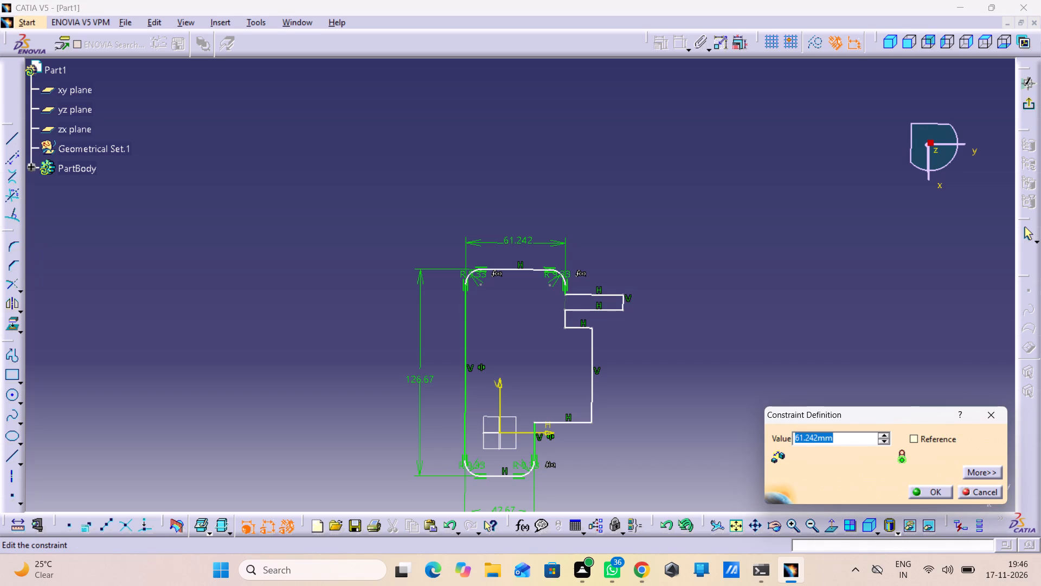
{"action": "key", "text": "BackSpace"}
{"action": "type", "text": "42."}
{"action": "type", "text": "67"}
{"action": "key", "text": "Return"}
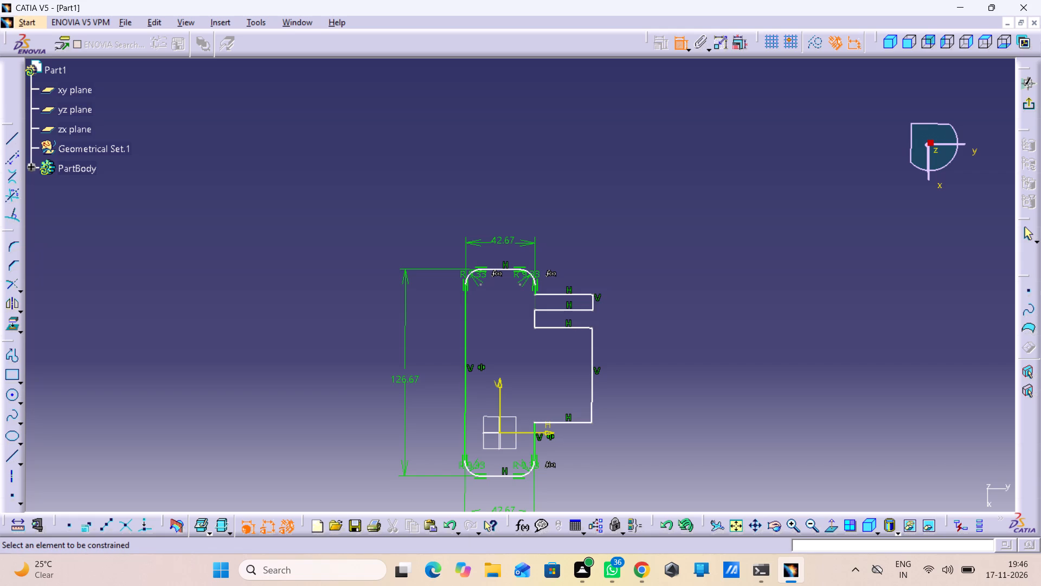
{"action": "left_click", "coordinate": [684, 42]}
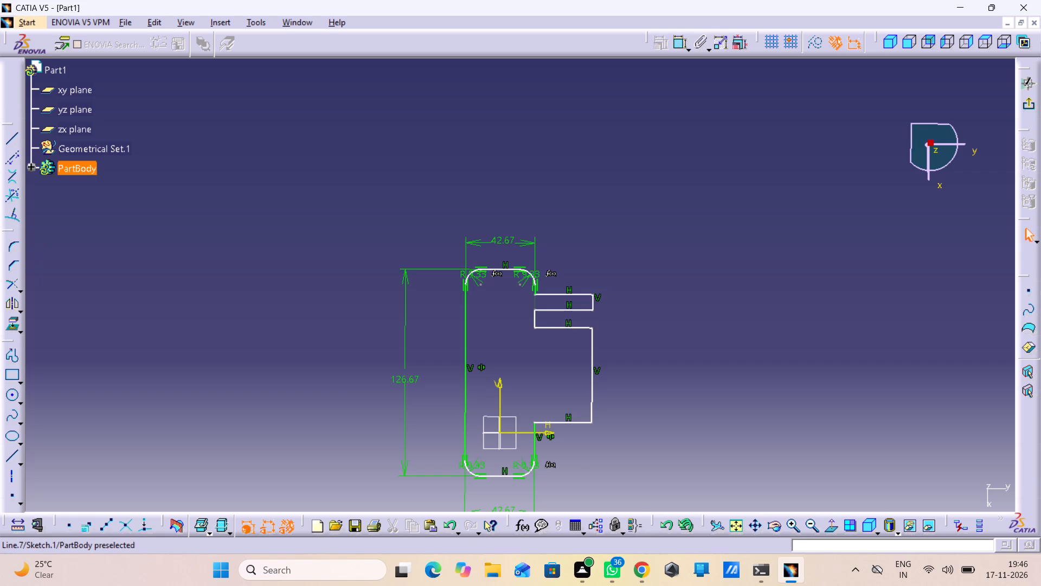
Move the lower tab's top edge down freehand to shorten that tab and widen the gap below the upper tab.
{"action": "left_click_drag", "start_coordinate": [566, 324], "coordinate": [574, 372]}
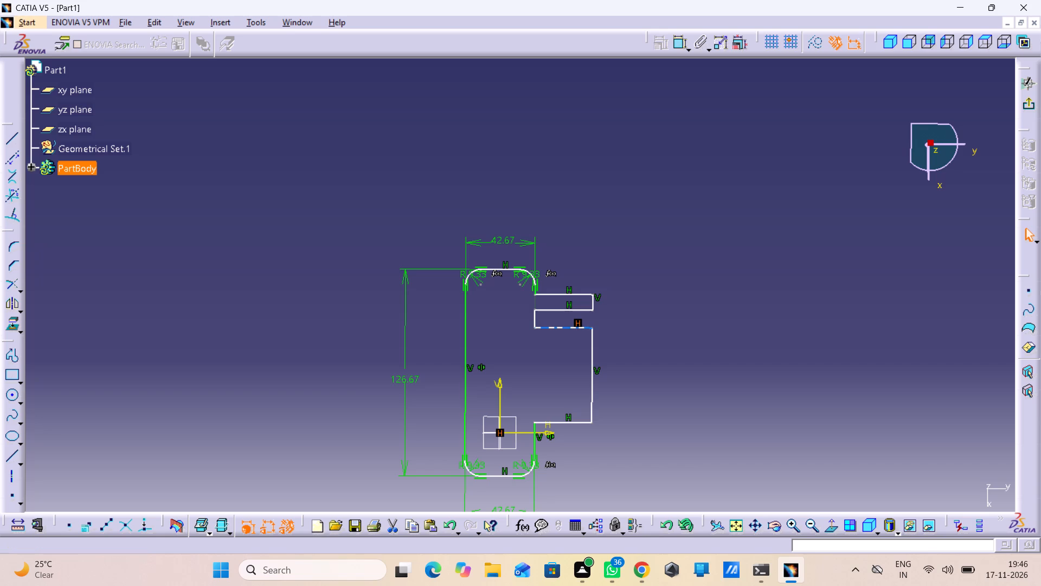
{"action": "left_click", "coordinate": [534, 353]}
{"action": "left_click_drag", "start_coordinate": [548, 326], "coordinate": [552, 368]}
{"action": "left_click", "coordinate": [558, 289]}
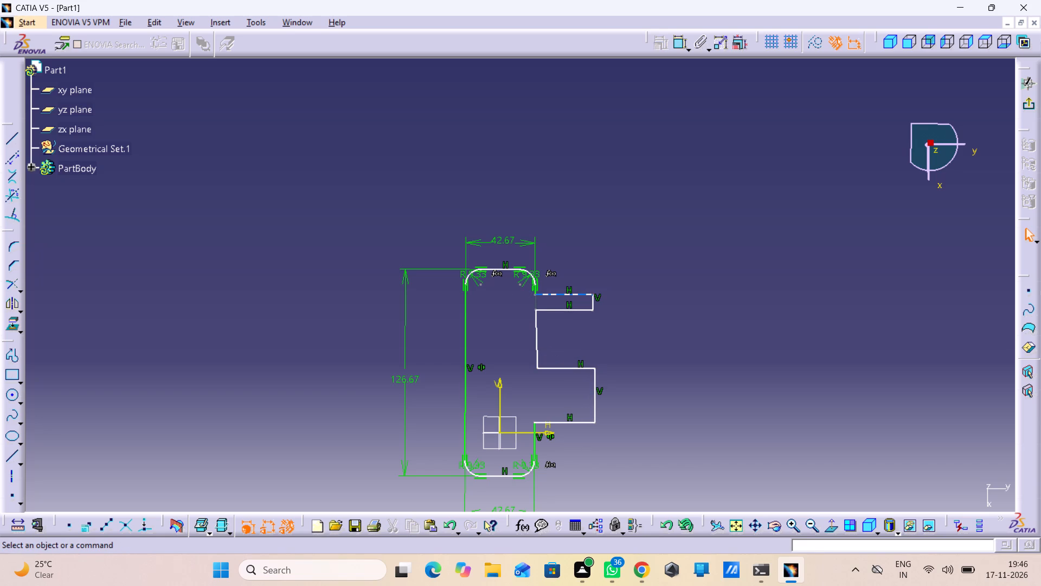
Move the upper tab's two horizontal edges down freehand so the tab sits lower and becomes slightly thicker.
{"action": "left_click_drag", "start_coordinate": [563, 296], "coordinate": [563, 317]}
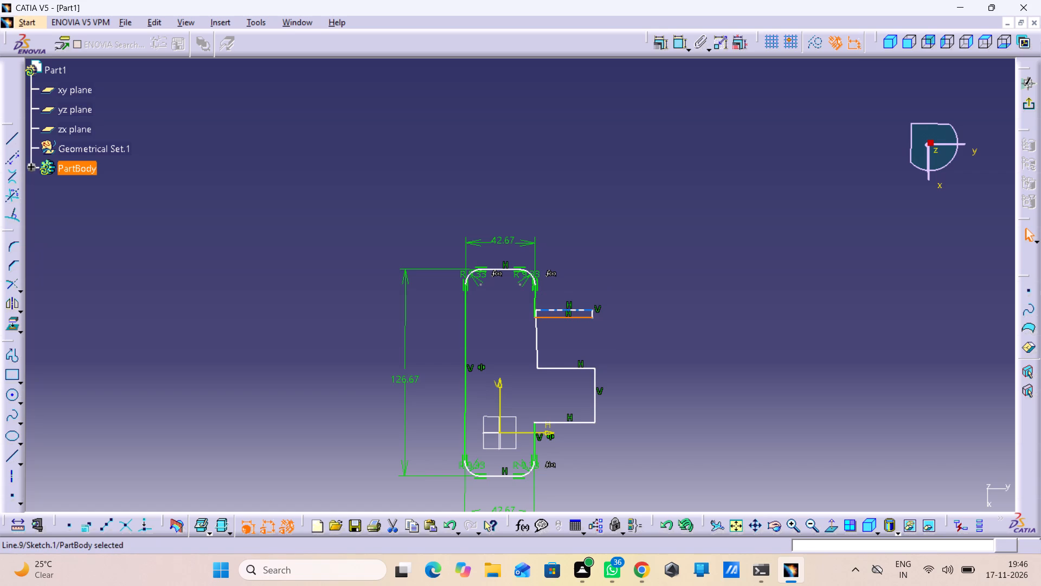
{"action": "left_click_drag", "start_coordinate": [567, 307], "coordinate": [567, 335]}
{"action": "left_click", "coordinate": [605, 313]}
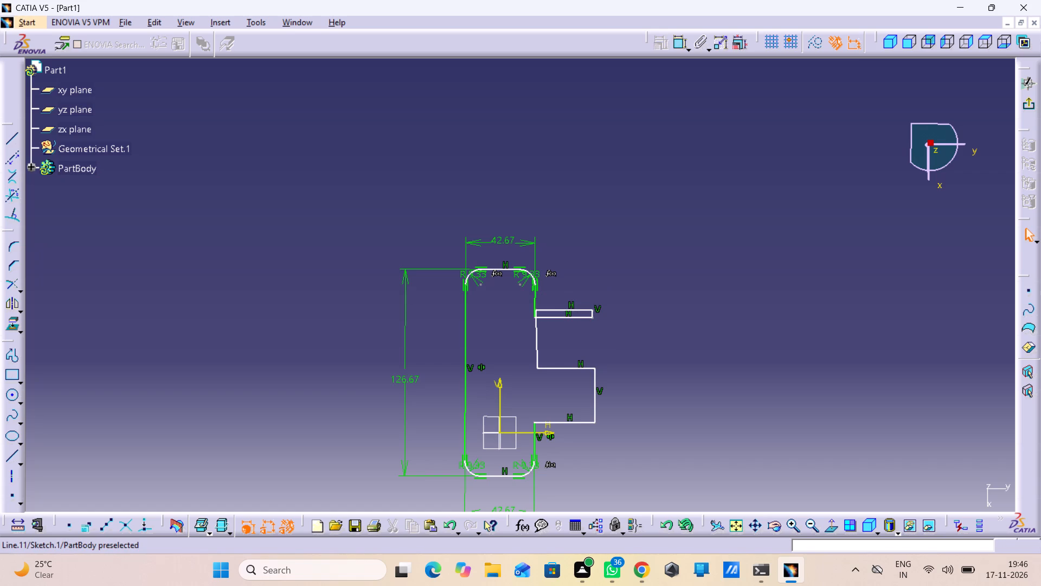
{"action": "left_click_drag", "start_coordinate": [585, 311], "coordinate": [581, 340]}
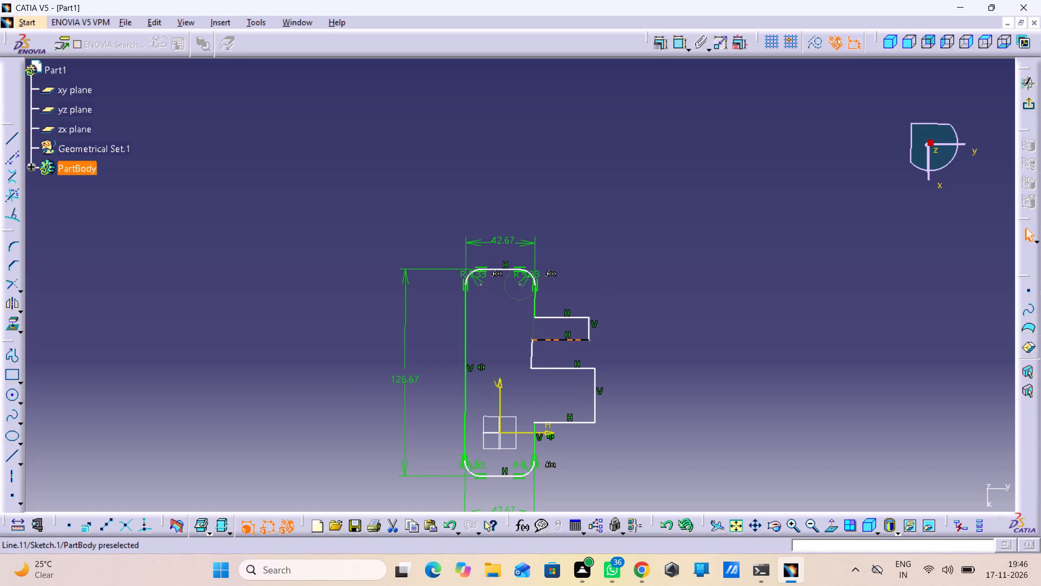
{"action": "left_click_drag", "start_coordinate": [581, 340], "coordinate": [582, 341]}
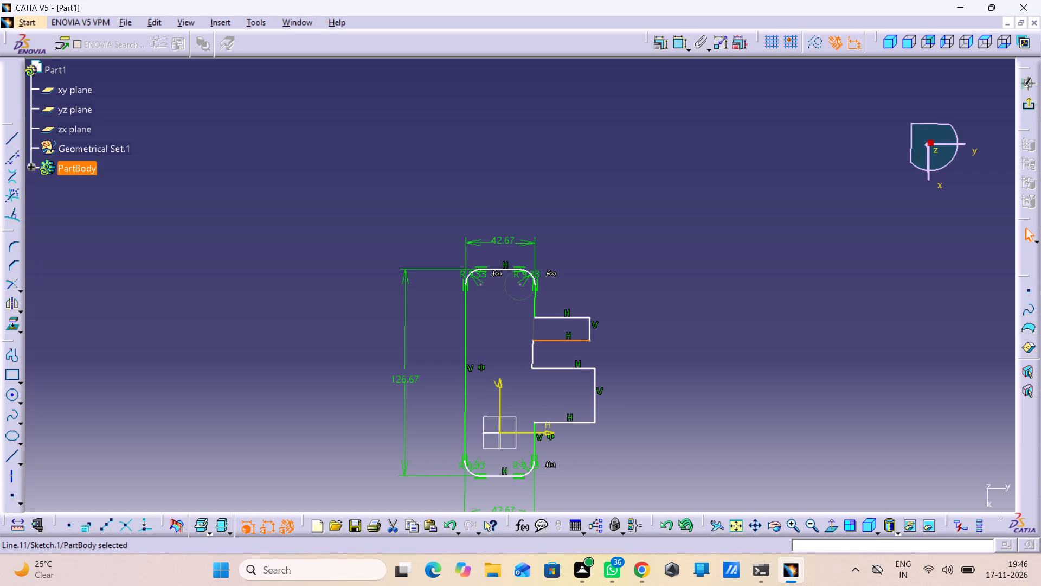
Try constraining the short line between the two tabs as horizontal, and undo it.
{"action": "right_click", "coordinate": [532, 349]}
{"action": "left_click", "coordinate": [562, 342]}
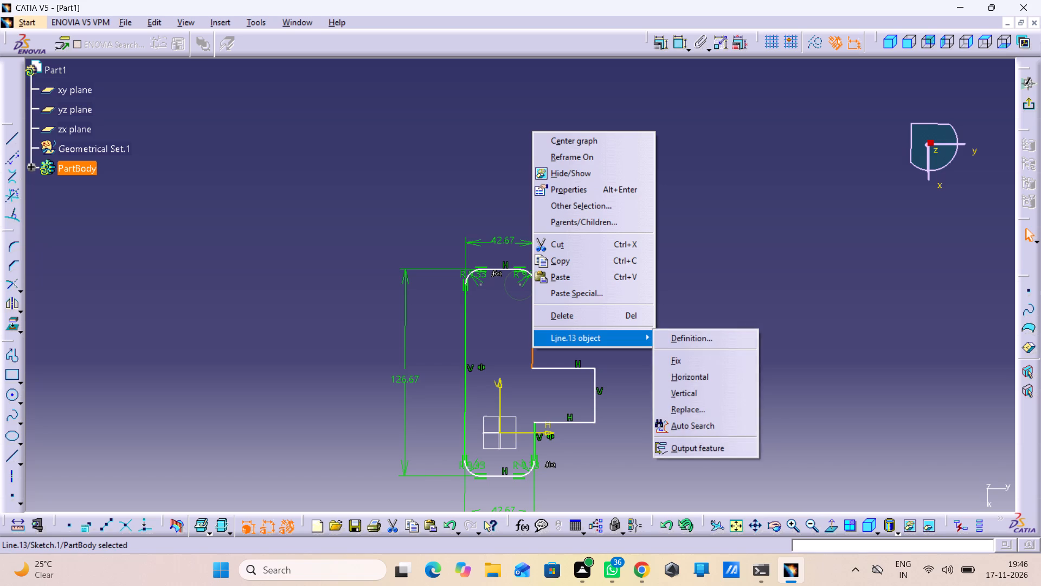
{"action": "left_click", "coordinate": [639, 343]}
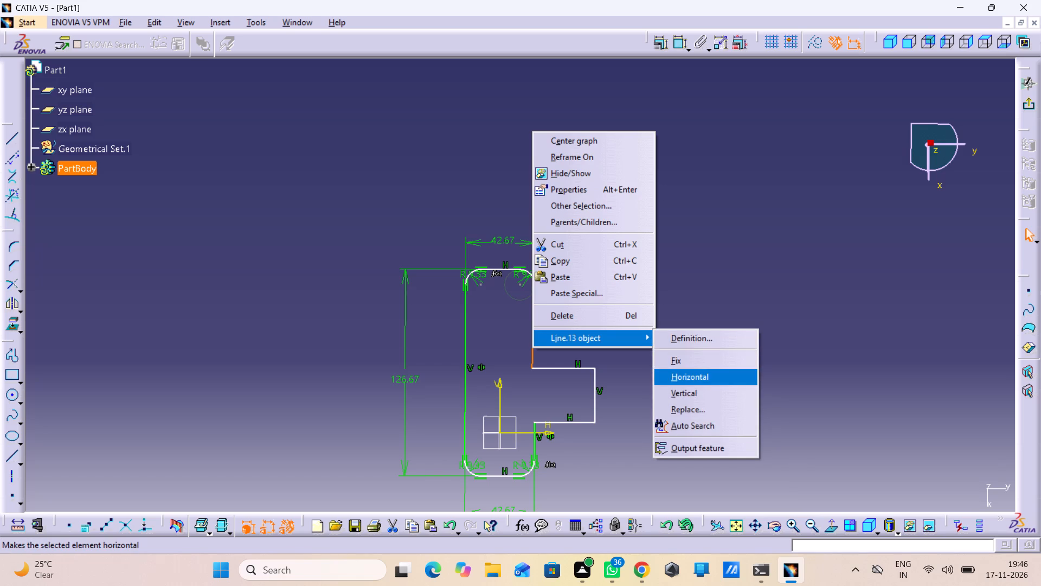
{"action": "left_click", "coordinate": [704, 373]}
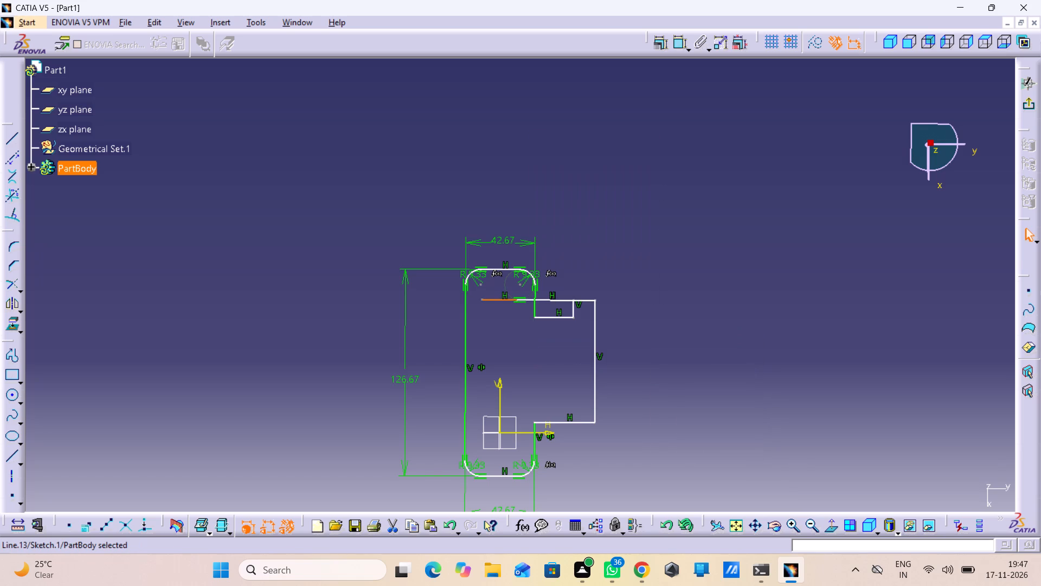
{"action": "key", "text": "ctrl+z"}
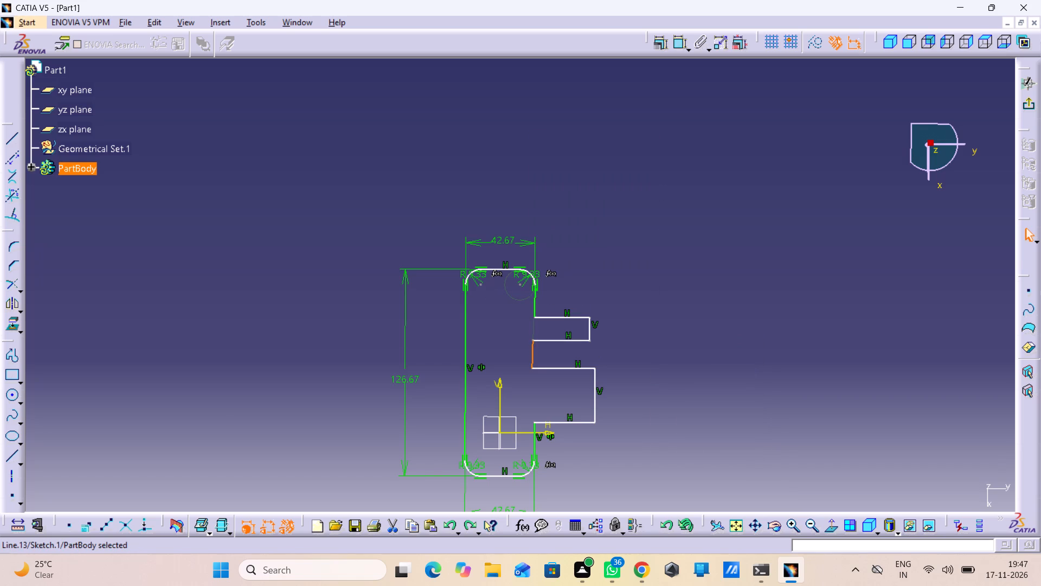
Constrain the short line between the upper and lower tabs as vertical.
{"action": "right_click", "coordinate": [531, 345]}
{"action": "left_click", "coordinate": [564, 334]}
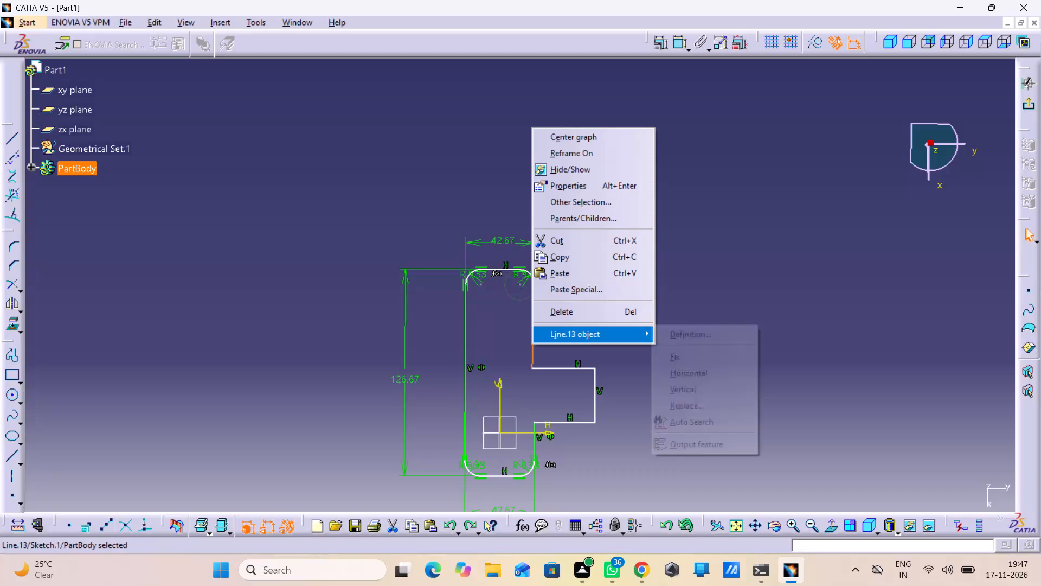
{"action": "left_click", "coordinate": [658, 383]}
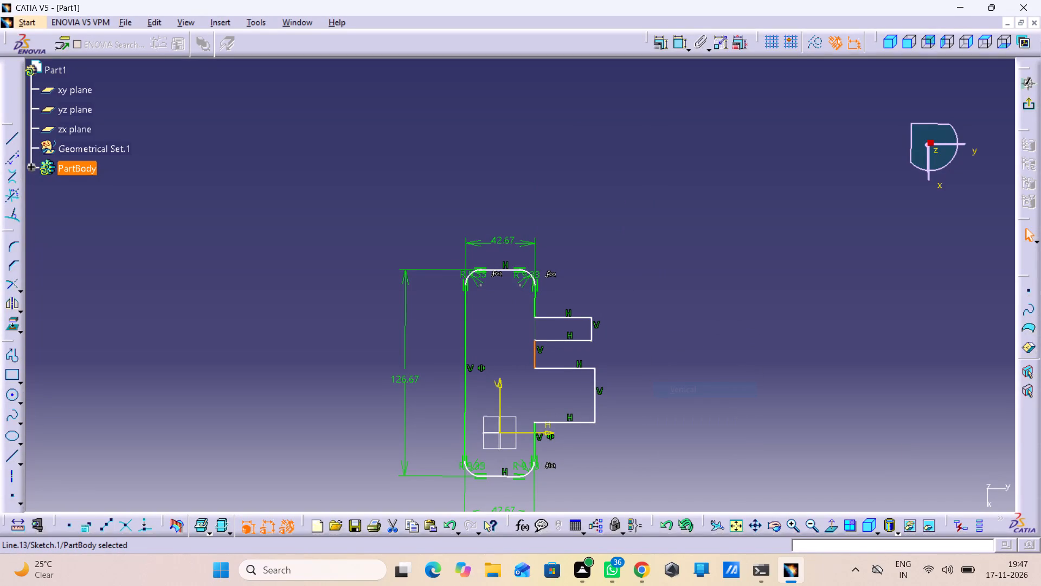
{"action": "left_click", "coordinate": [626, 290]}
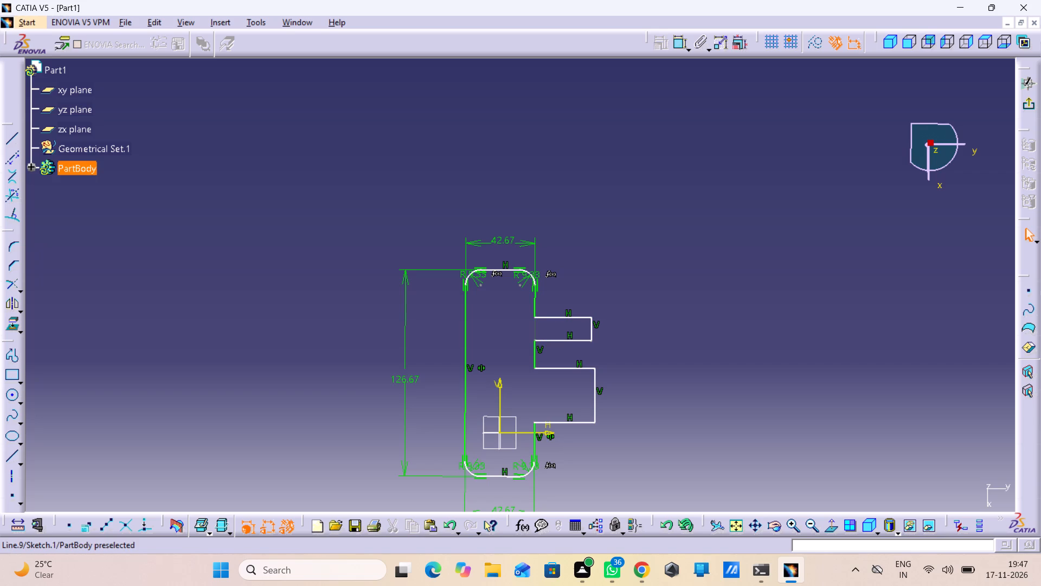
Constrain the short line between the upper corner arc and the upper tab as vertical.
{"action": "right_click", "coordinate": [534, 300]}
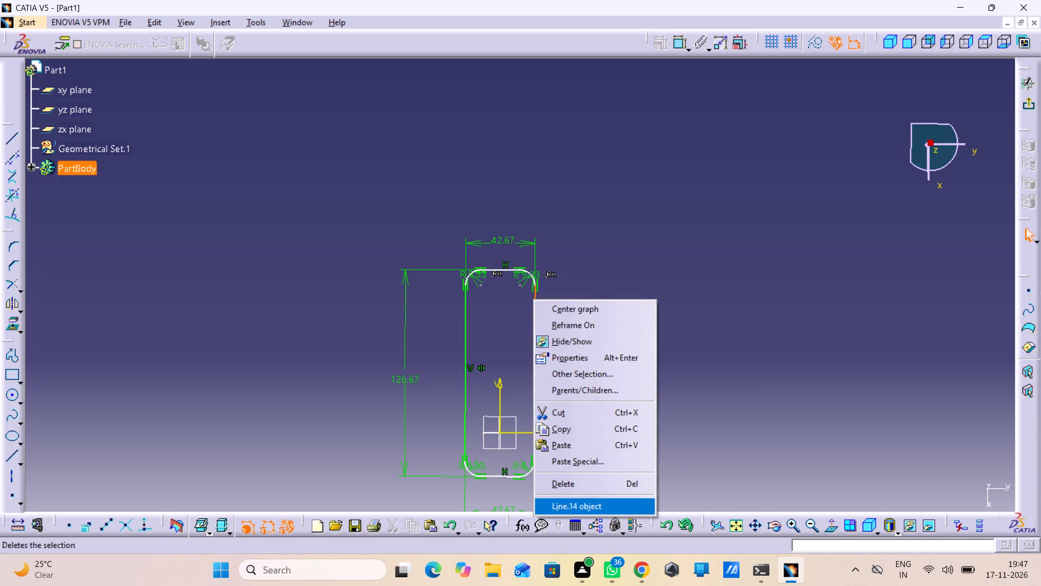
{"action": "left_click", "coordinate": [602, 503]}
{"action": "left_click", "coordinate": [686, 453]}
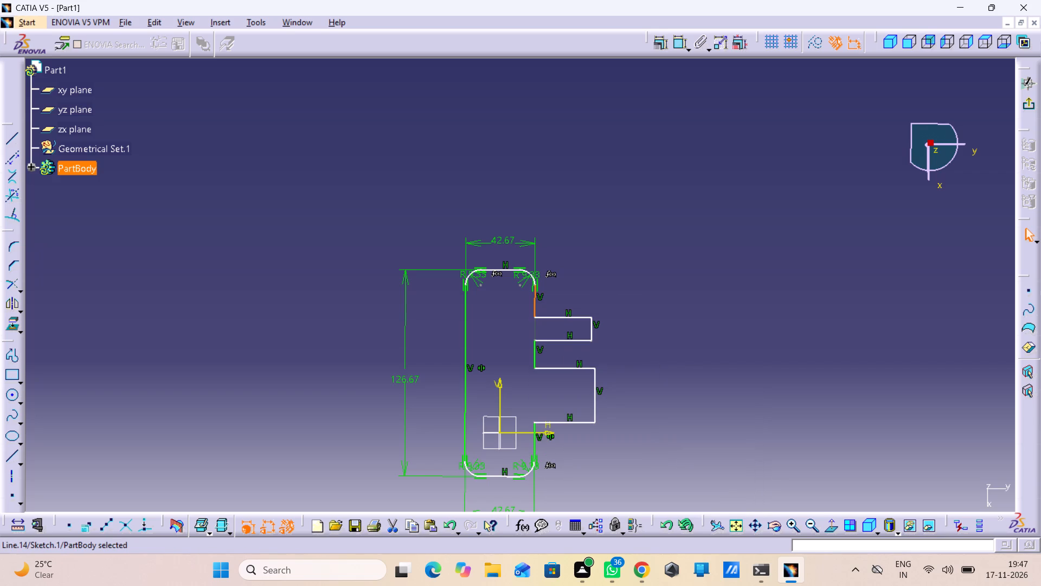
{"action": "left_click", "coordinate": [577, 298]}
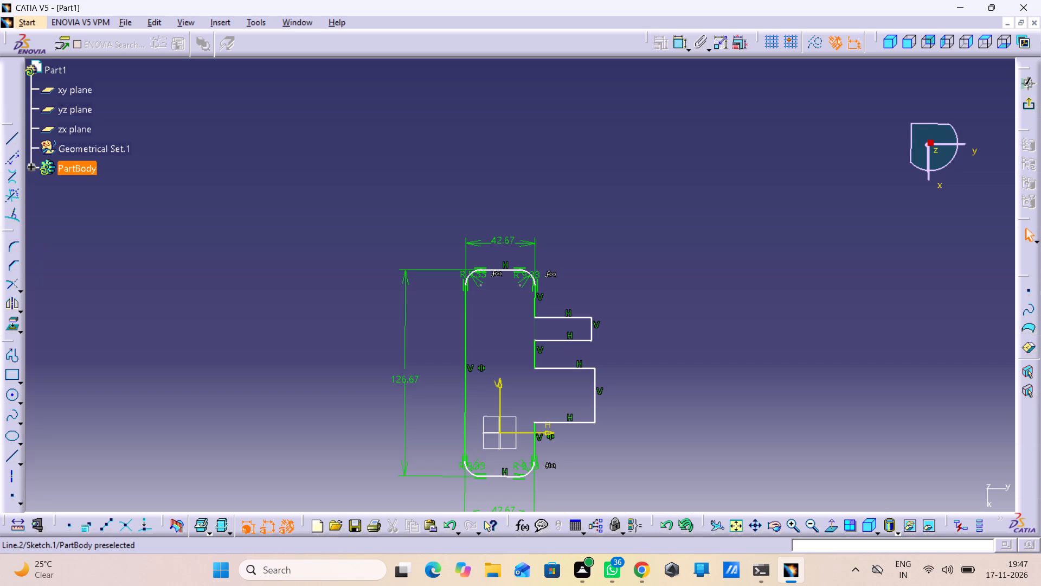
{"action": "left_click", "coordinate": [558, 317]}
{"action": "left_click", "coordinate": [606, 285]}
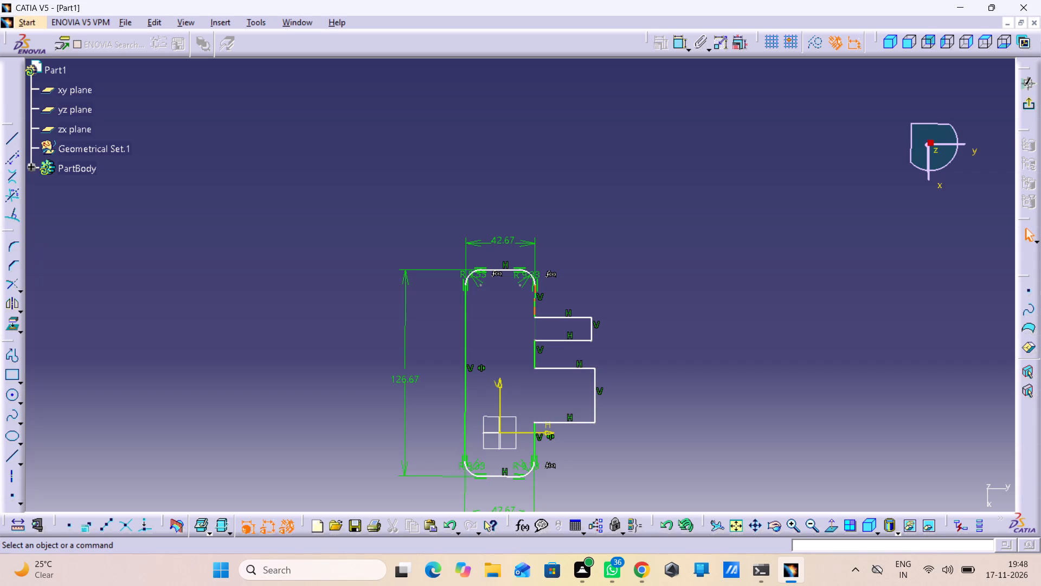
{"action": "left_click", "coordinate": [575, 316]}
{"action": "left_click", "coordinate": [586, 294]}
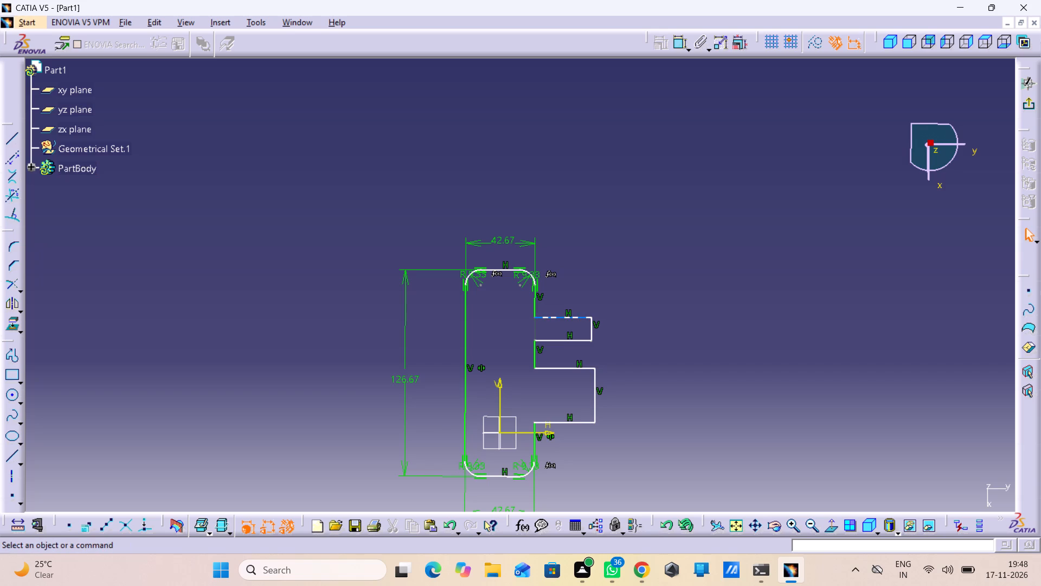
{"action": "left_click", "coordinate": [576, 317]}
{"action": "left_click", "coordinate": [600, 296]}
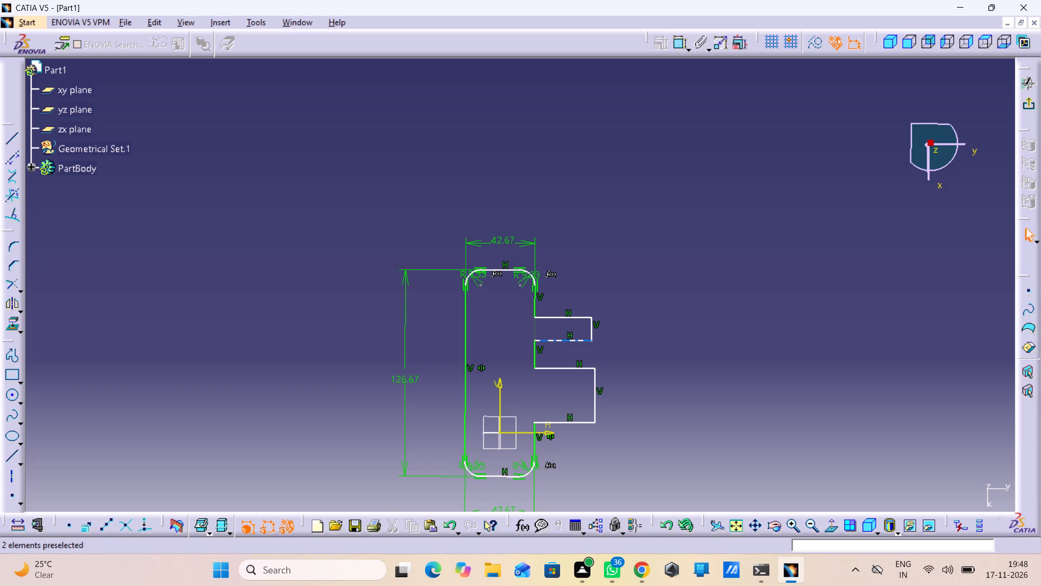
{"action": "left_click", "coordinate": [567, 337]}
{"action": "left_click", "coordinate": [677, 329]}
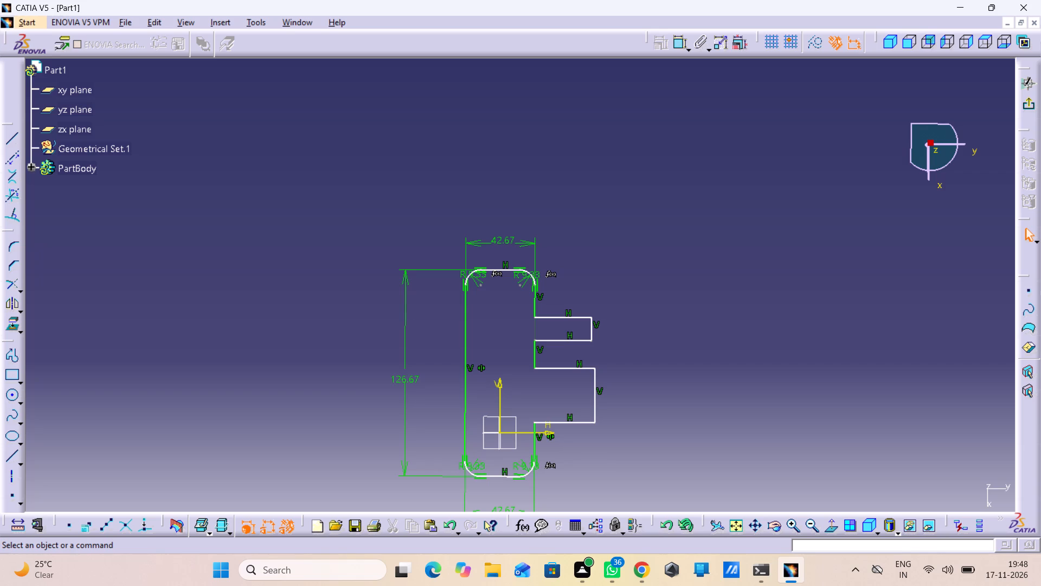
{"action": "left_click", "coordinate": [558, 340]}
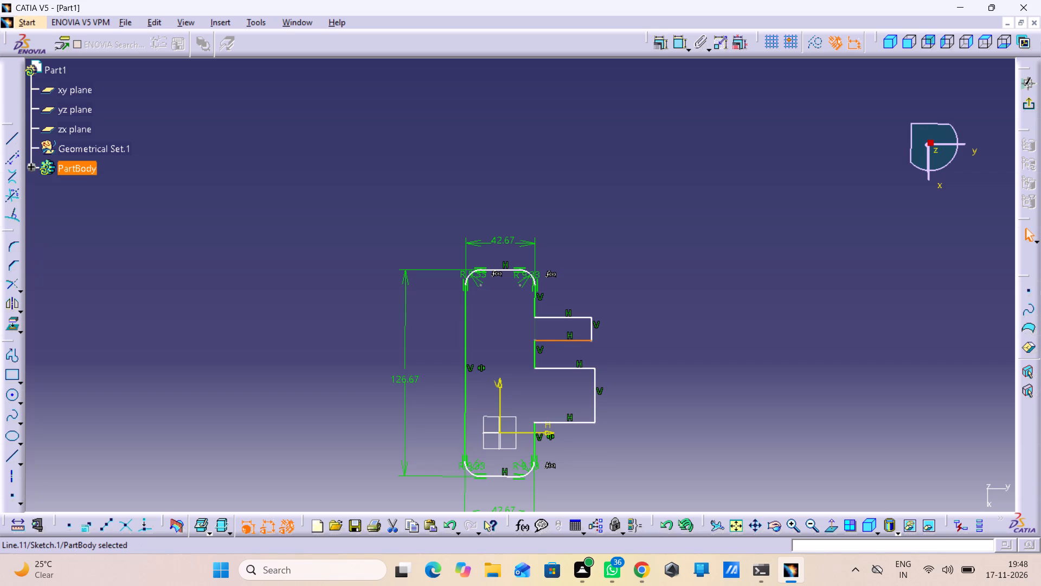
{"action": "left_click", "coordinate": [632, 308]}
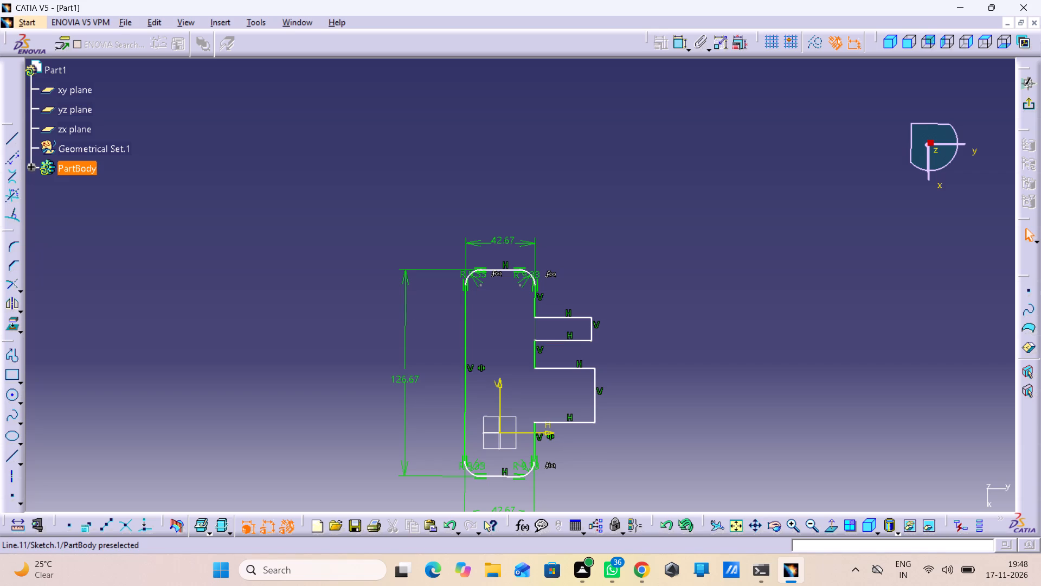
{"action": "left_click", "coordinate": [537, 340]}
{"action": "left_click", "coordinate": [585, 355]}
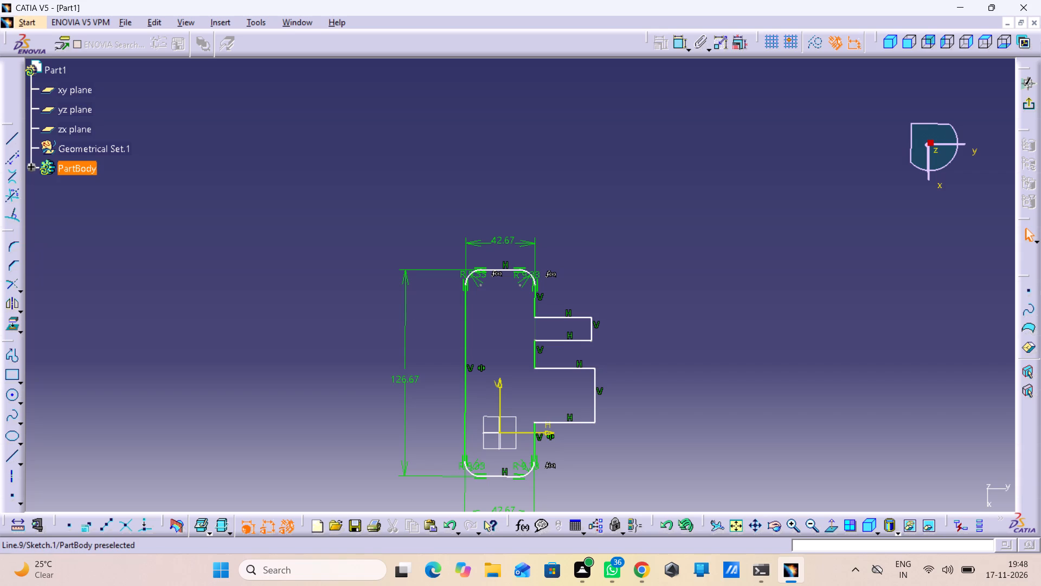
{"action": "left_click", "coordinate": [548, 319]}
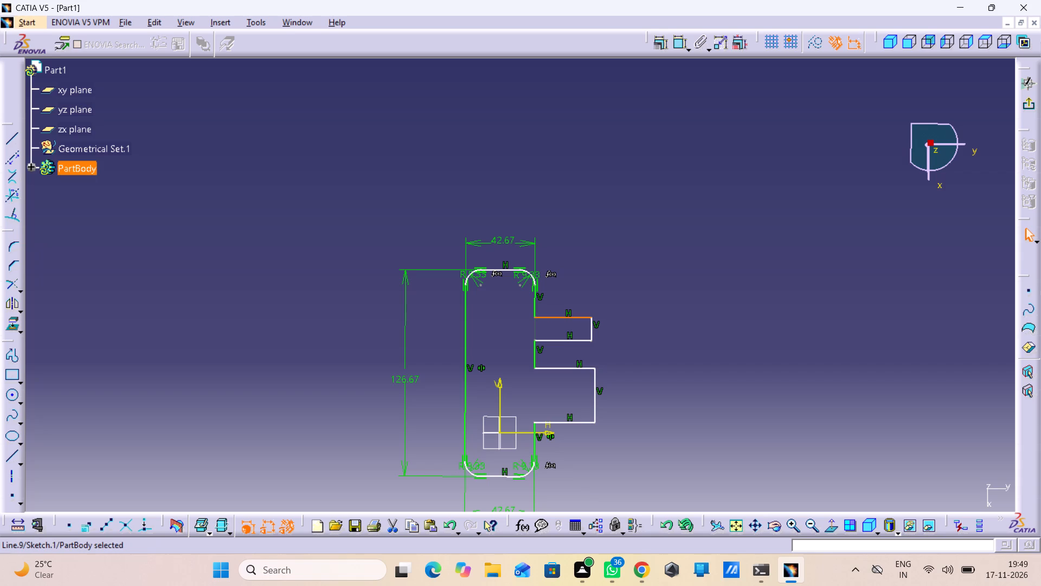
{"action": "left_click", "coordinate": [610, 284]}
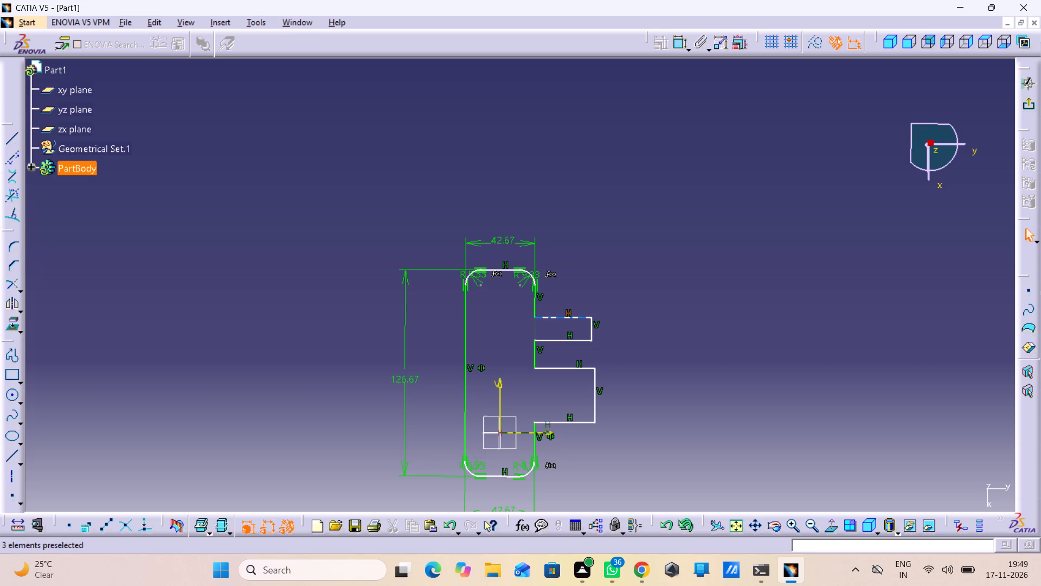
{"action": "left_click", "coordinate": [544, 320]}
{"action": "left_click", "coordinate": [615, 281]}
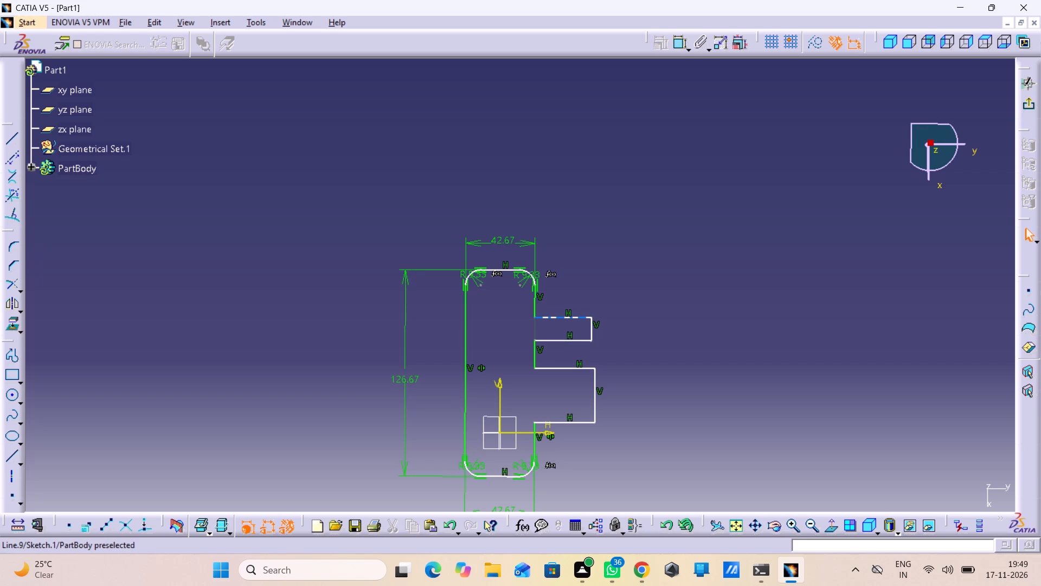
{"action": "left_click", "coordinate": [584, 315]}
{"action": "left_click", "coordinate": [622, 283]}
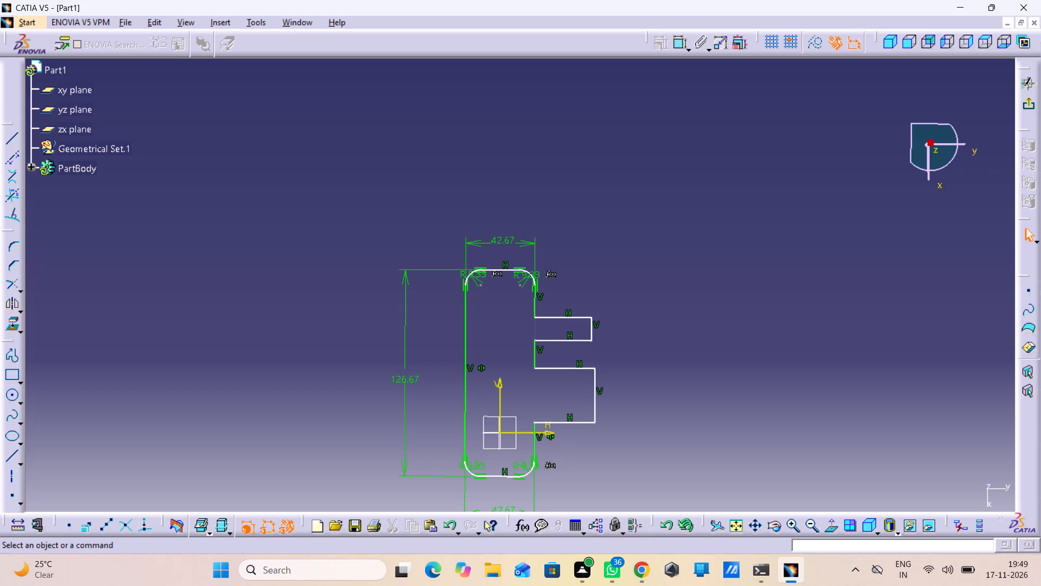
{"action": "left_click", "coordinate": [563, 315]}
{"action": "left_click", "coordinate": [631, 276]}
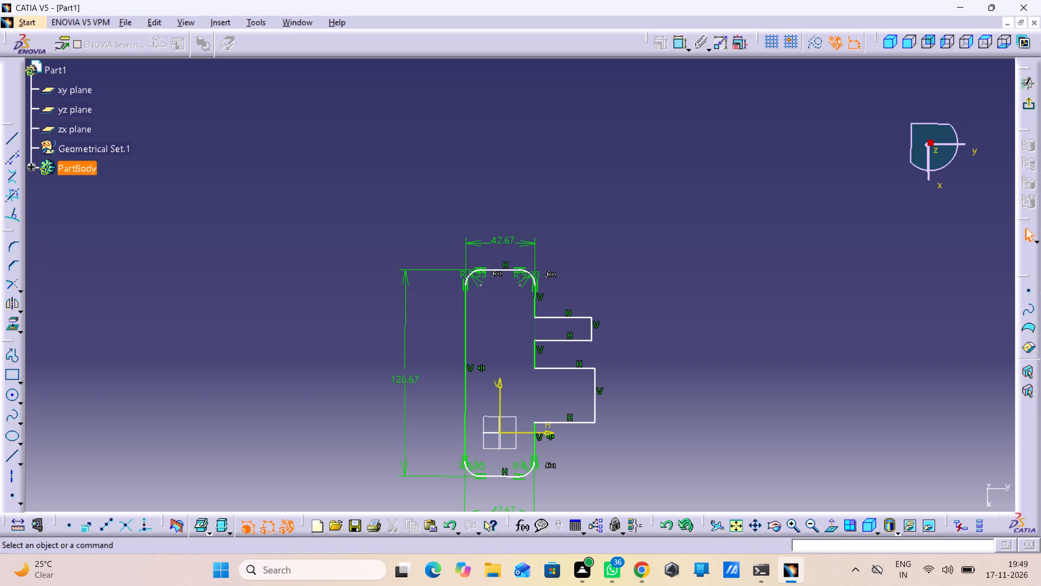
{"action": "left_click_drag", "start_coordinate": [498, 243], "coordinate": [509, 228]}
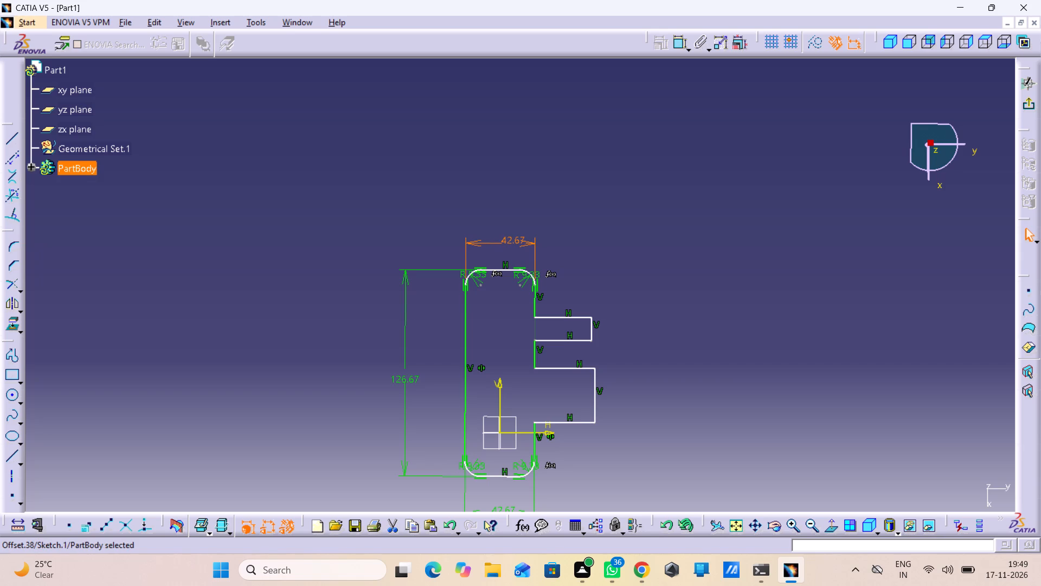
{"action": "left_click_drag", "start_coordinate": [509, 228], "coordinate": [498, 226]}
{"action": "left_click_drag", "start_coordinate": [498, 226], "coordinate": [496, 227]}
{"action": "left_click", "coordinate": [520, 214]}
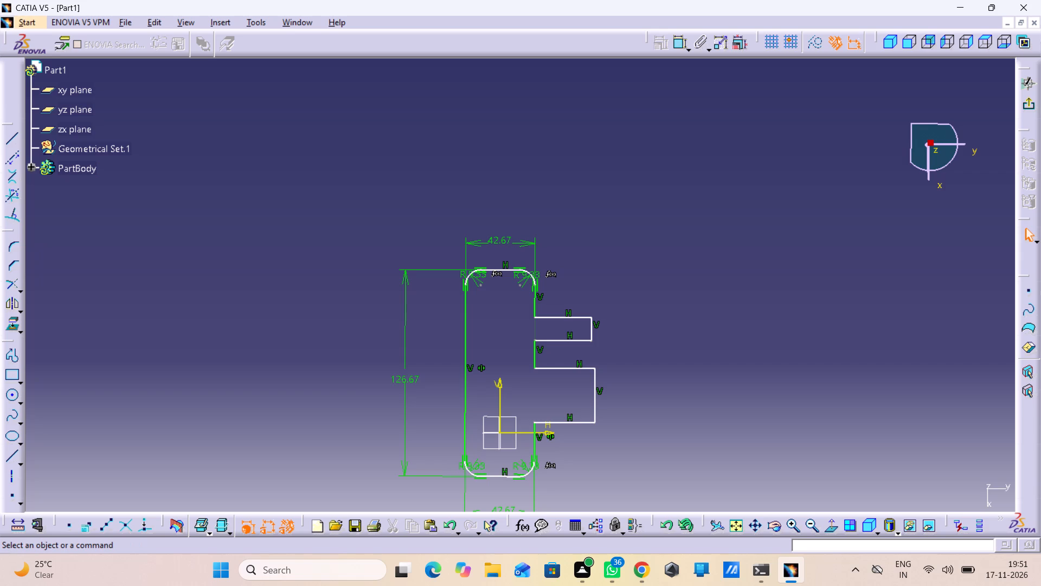
Delete the entire two-tab profile from the sketch, including all its dimensions and constraints.
{"action": "scroll", "coordinate": [773, 435], "scroll_direction": "up", "scroll_amount": 1}
{"action": "scroll", "coordinate": [499, 212], "scroll_direction": "down", "scroll_amount": 2}
{"action": "scroll", "coordinate": [548, 201], "scroll_direction": "up", "scroll_amount": 1}
{"action": "middle_click_drag", "start_coordinate": [555, 239], "coordinate": [561, 181]}
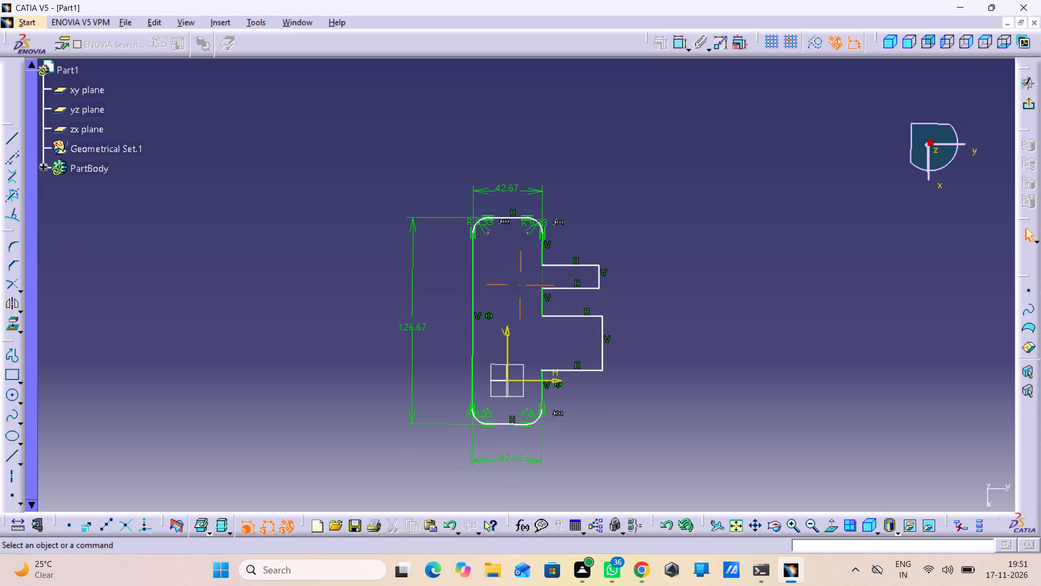
{"action": "middle_click_drag", "start_coordinate": [561, 181], "coordinate": [561, 180]}
{"action": "left_click_drag", "start_coordinate": [621, 132], "coordinate": [382, 491]}
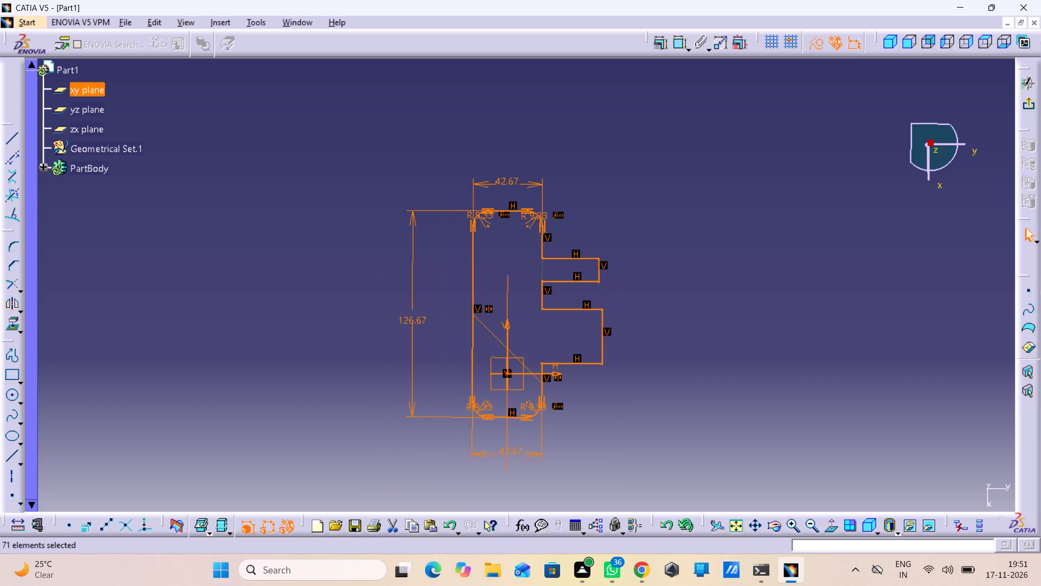
{"action": "key", "text": "Delete"}
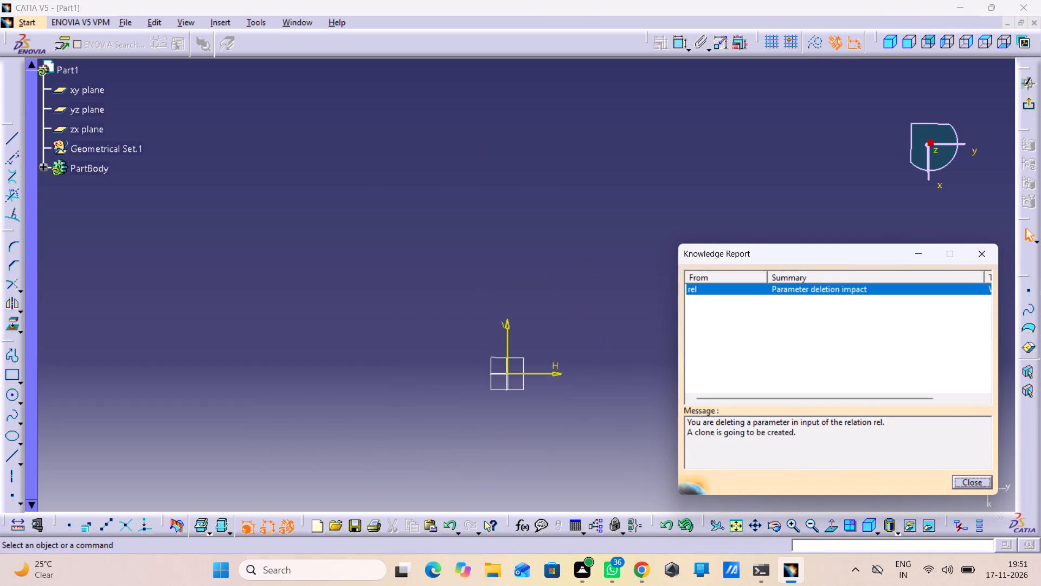
{"action": "left_click", "coordinate": [967, 266]}
{"action": "left_click", "coordinate": [968, 251]}
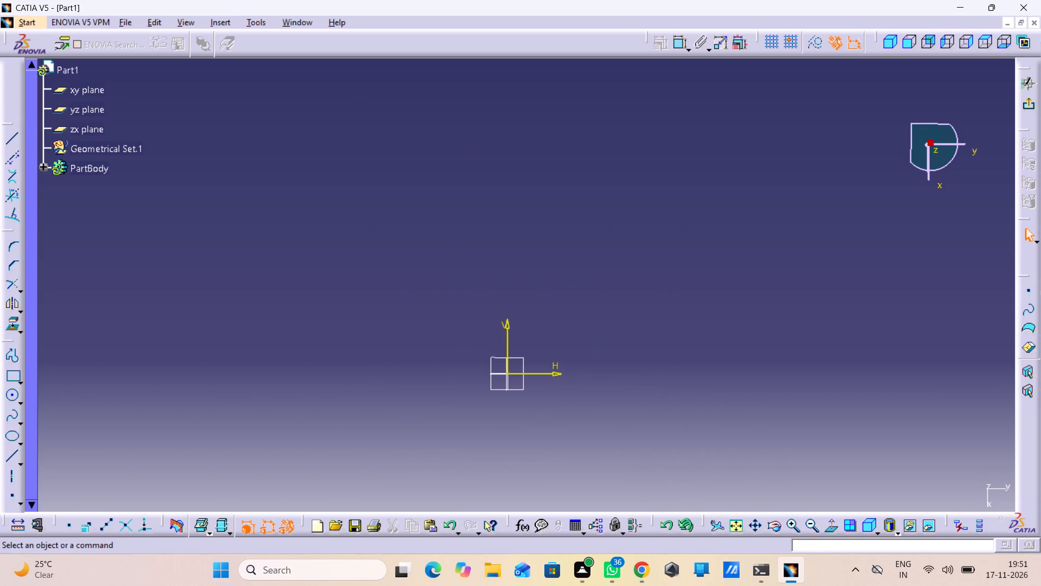
Draw a wide, low centered rectangle with its center at the sketch origin.
{"action": "left_click", "coordinate": [21, 376]}
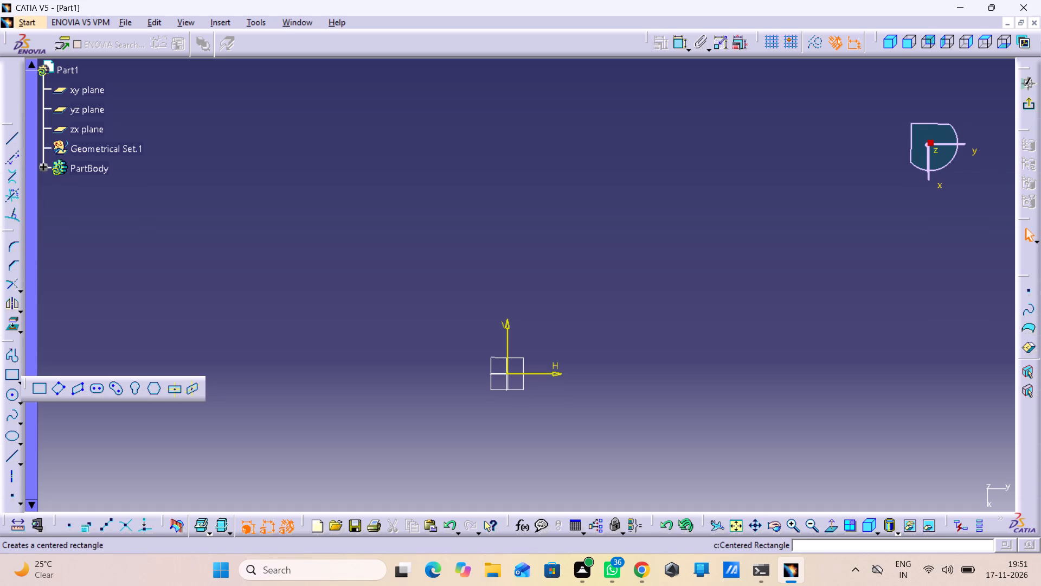
{"action": "left_click", "coordinate": [177, 391]}
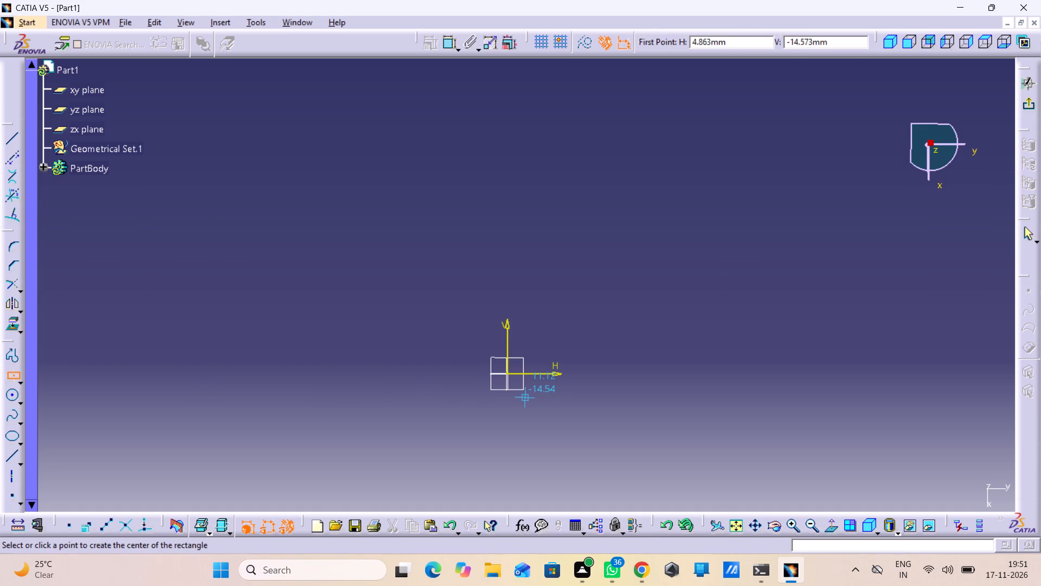
{"action": "left_click", "coordinate": [506, 374]}
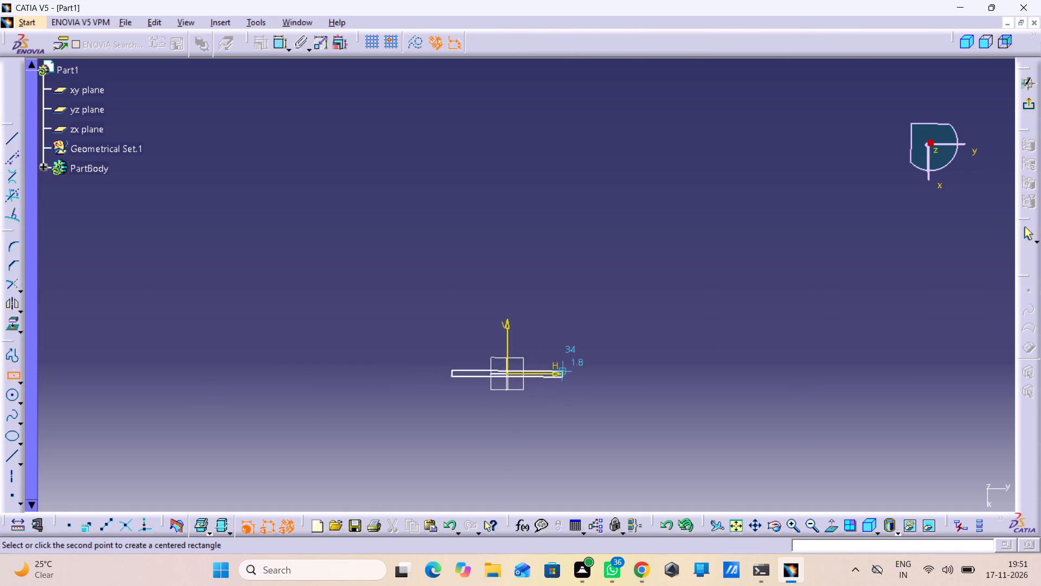
{"action": "left_click", "coordinate": [656, 397]}
{"action": "left_click", "coordinate": [627, 442]}
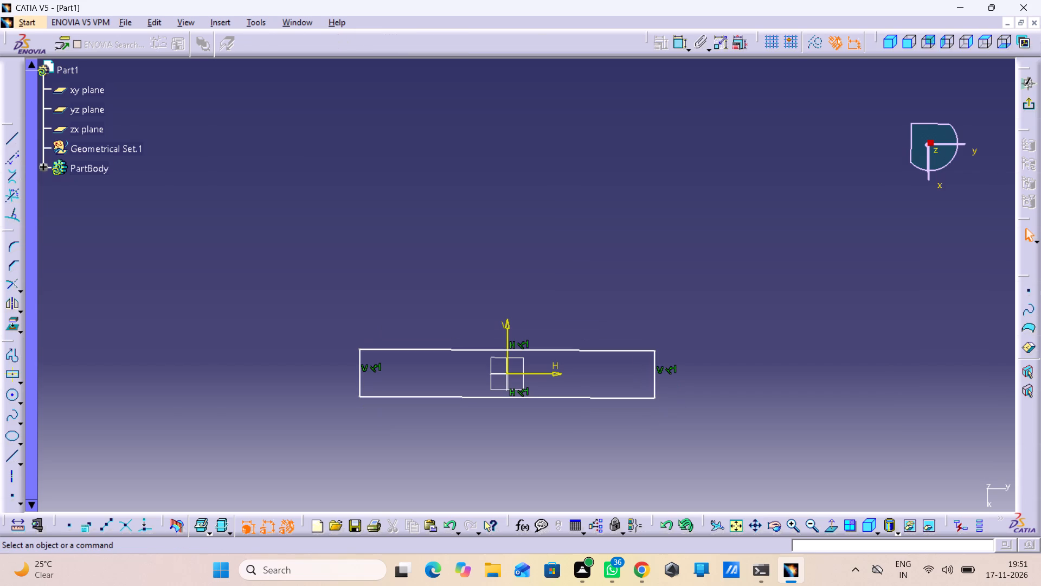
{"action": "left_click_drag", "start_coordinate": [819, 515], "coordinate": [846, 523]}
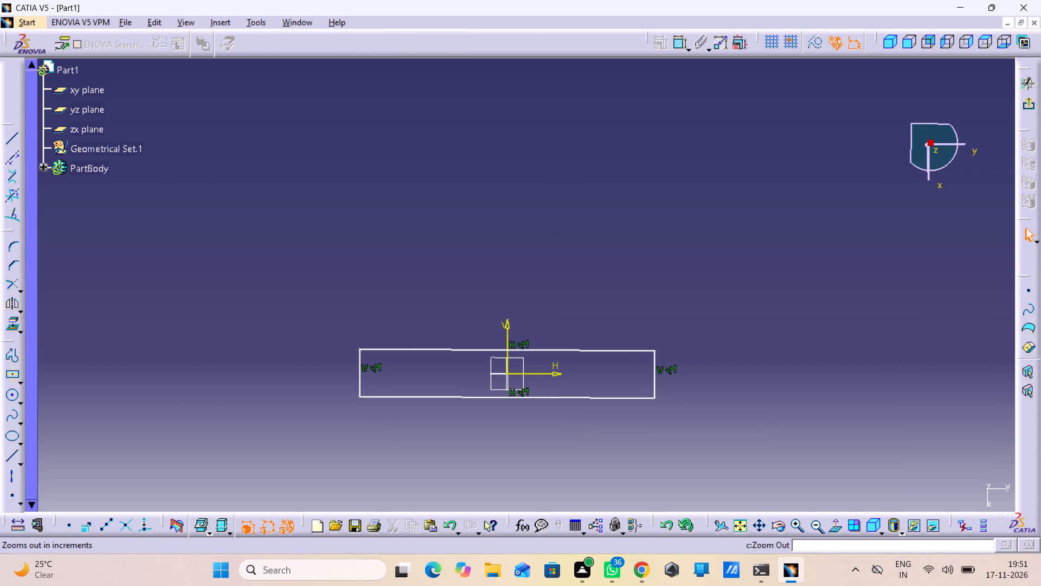
Dimension the centered rectangle's height and set it to 18+7+7, giving 32 mm.
{"action": "left_click", "coordinate": [828, 528]}
{"action": "left_click_drag", "start_coordinate": [726, 472], "coordinate": [693, 477]}
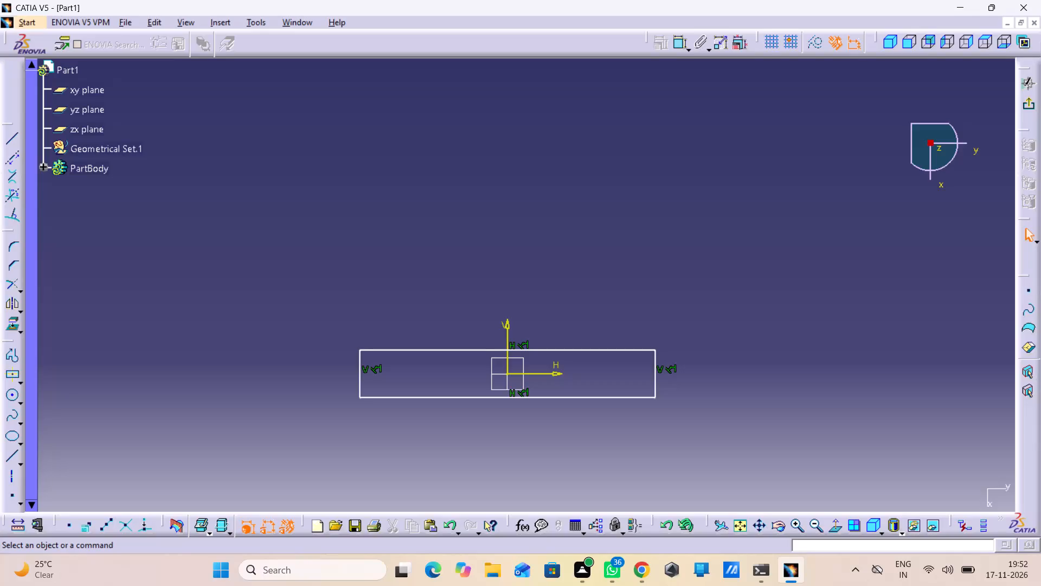
{"action": "left_click", "coordinate": [646, 470]}
{"action": "left_click", "coordinate": [646, 470]}
{"action": "double_click", "coordinate": [679, 48]}
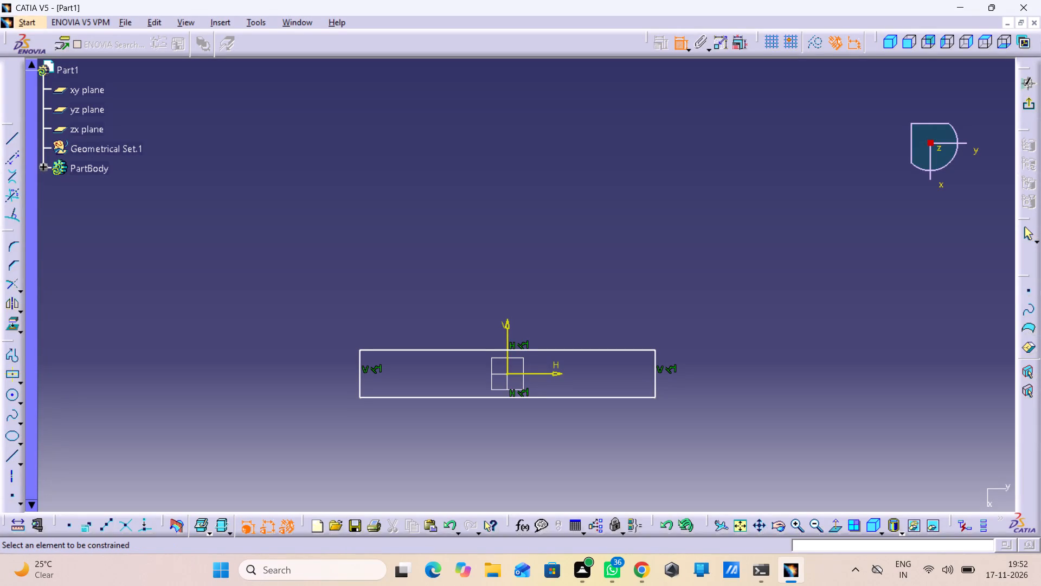
{"action": "left_click", "coordinate": [654, 381]}
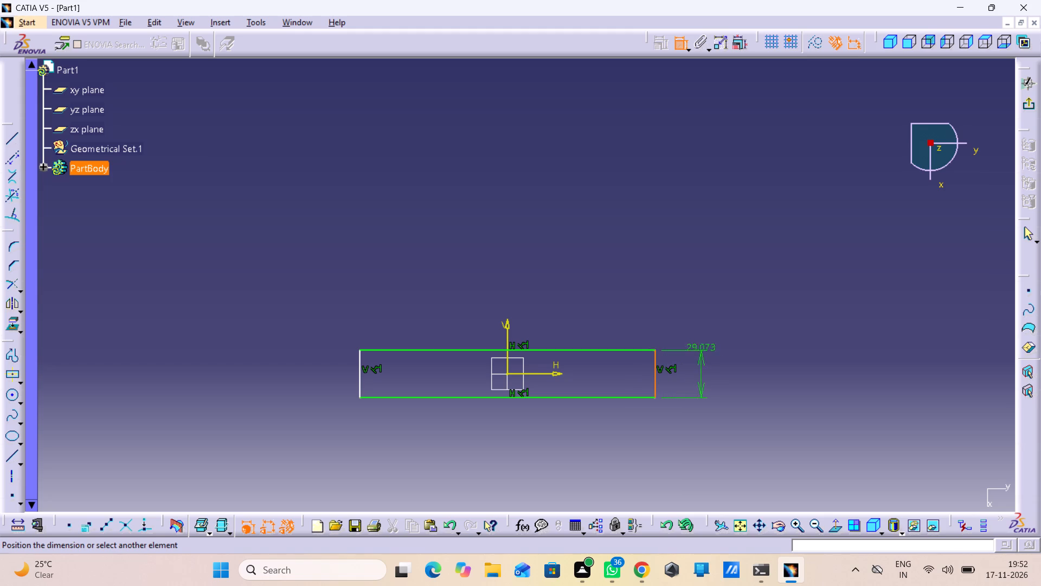
{"action": "triple_click", "coordinate": [708, 375]}
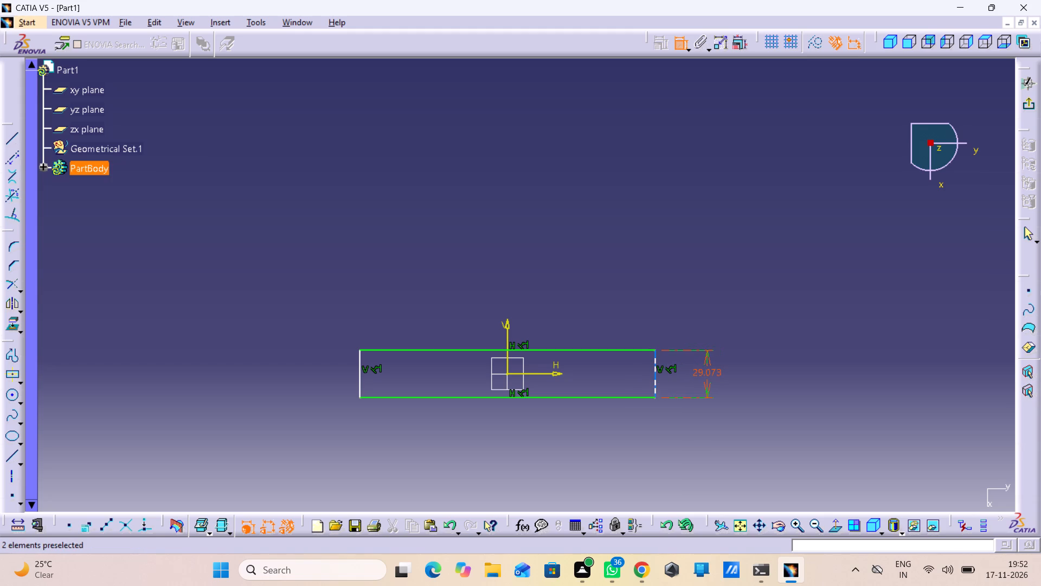
{"action": "left_click", "coordinate": [699, 370]}
{"action": "left_click", "coordinate": [699, 370]}
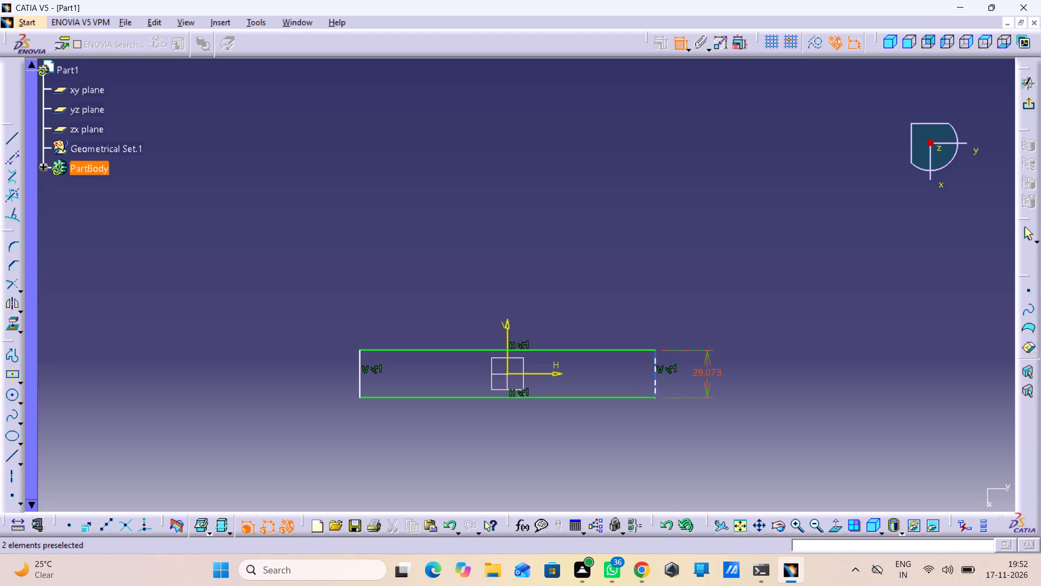
{"action": "double_click", "coordinate": [699, 370]}
{"action": "type", "text": "18"}
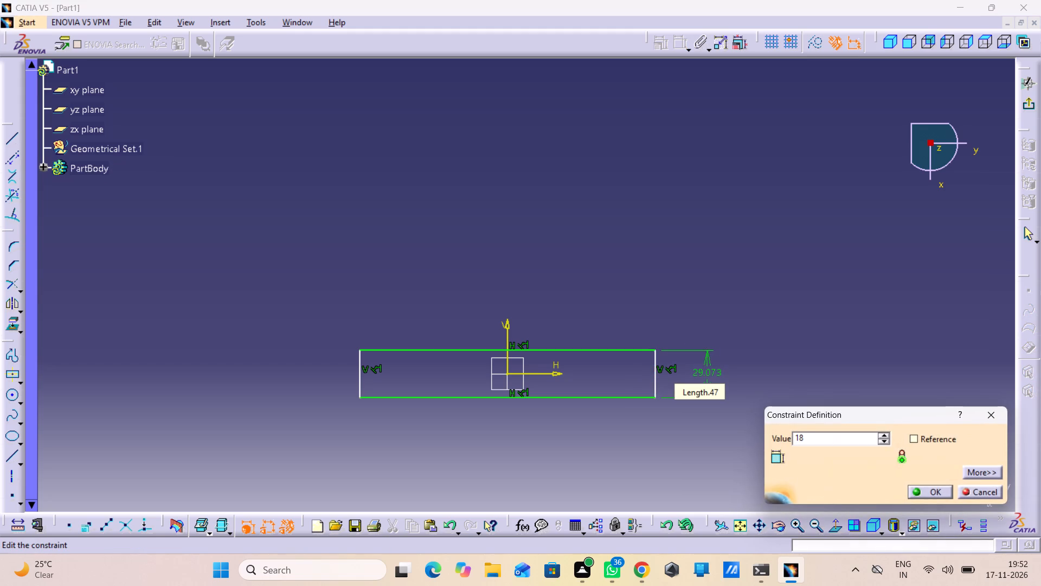
{"action": "type", "text": "+7+7"}
{"action": "key", "text": "Return"}
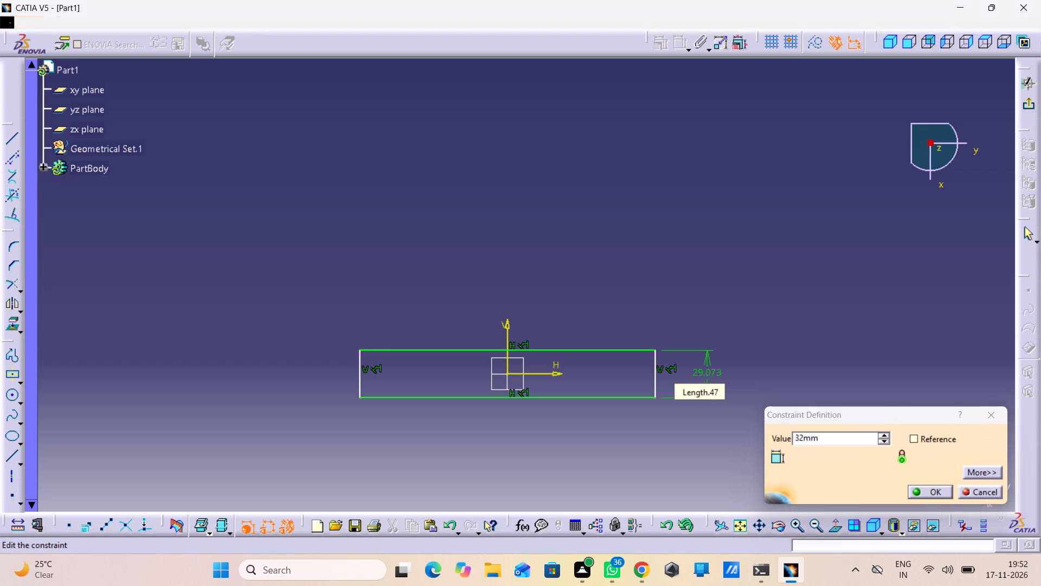
Dimension the rectangle's width, set it to 95 mm, and exit the sketch.
{"action": "left_click", "coordinate": [616, 349]}
{"action": "left_click", "coordinate": [548, 316]}
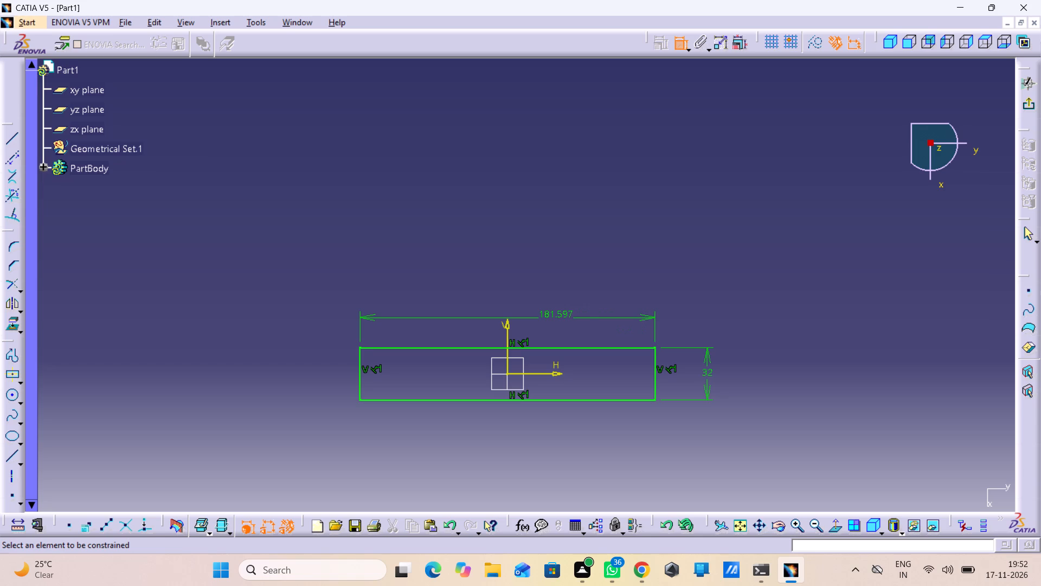
{"action": "double_click", "coordinate": [546, 316]}
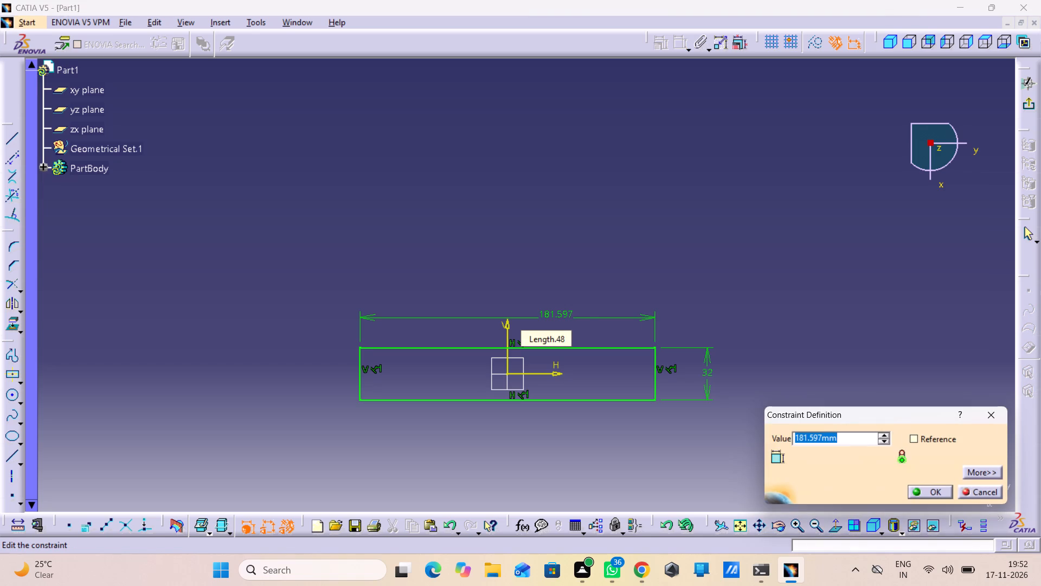
{"action": "type", "text": "95"}
{"action": "key", "text": "Return"}
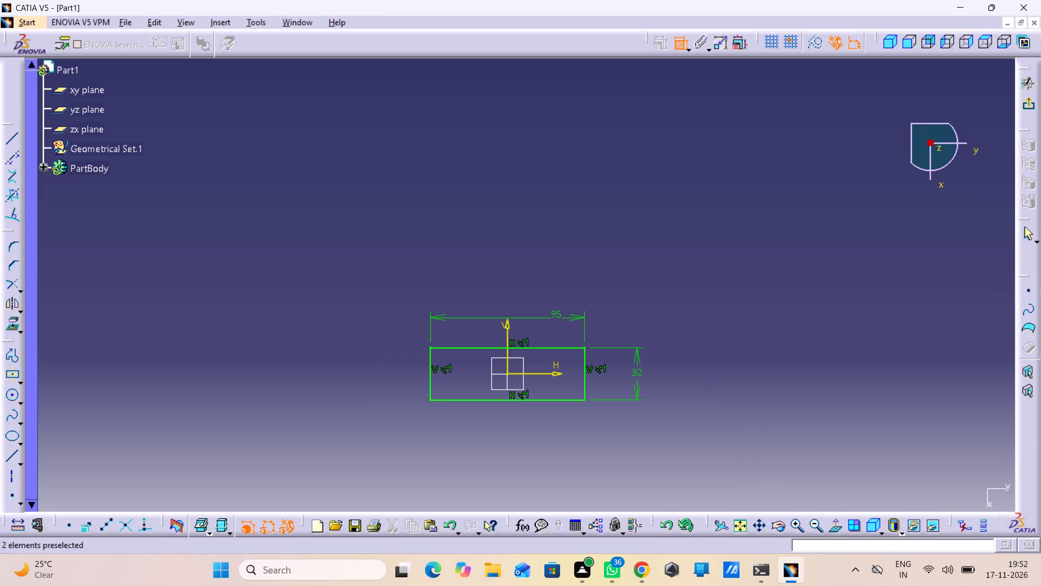
{"action": "left_click", "coordinate": [1028, 100]}
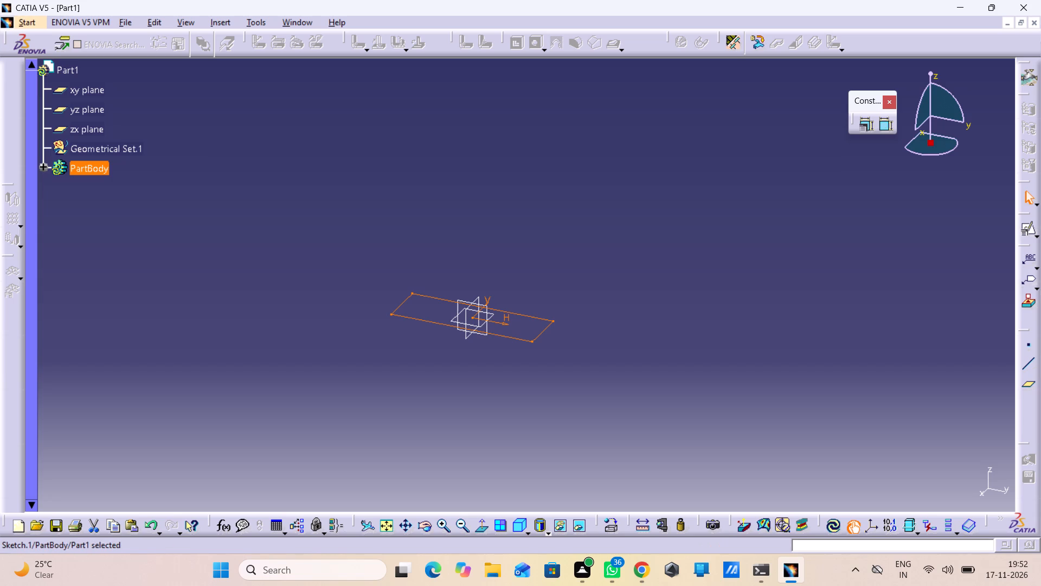
Define the sheet metal parameters with 2 mm thickness and 4 mm default bend radius.
{"action": "left_click", "coordinate": [734, 44]}
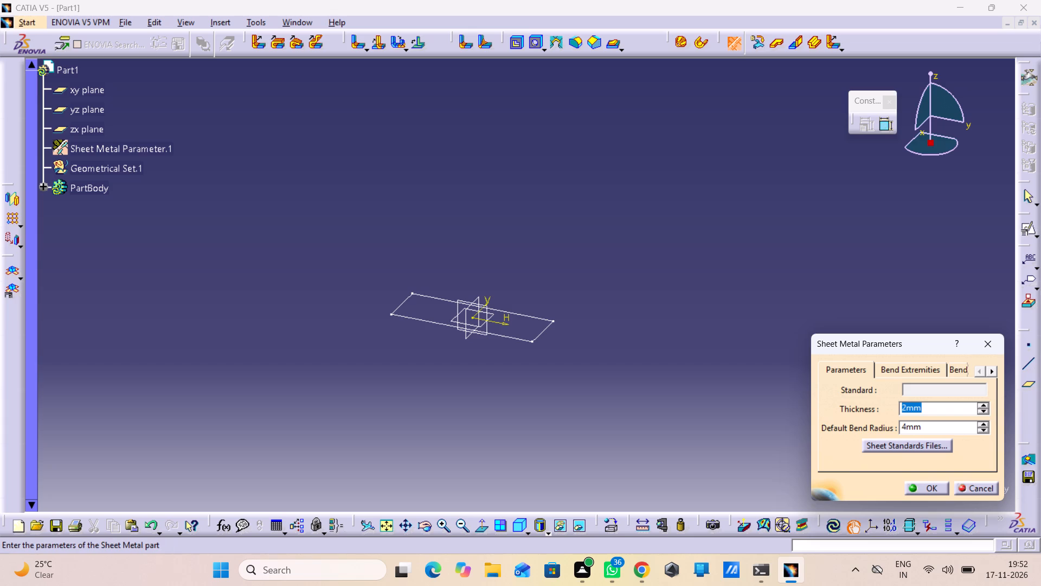
{"action": "left_click", "coordinate": [926, 487]}
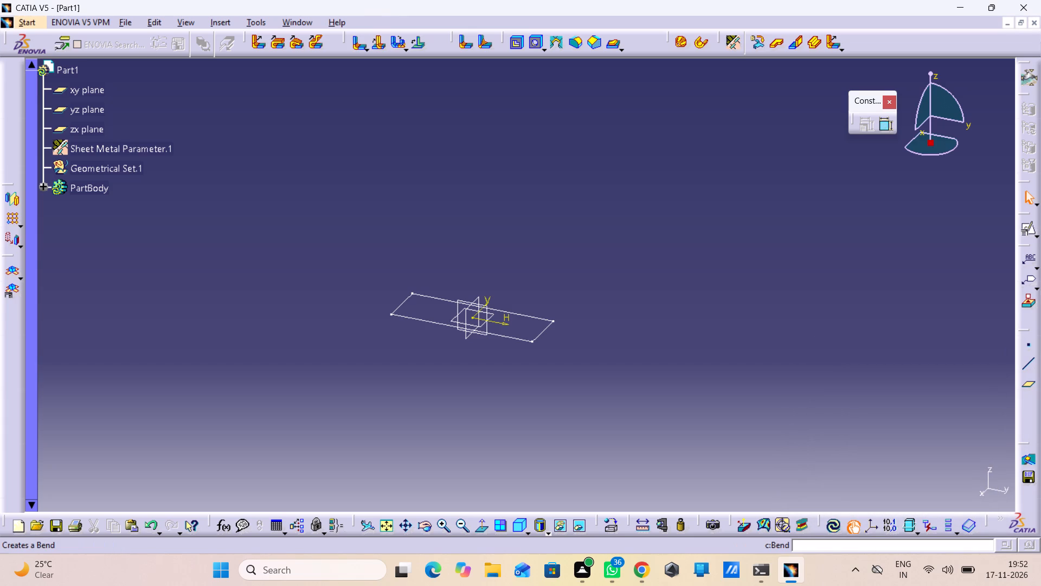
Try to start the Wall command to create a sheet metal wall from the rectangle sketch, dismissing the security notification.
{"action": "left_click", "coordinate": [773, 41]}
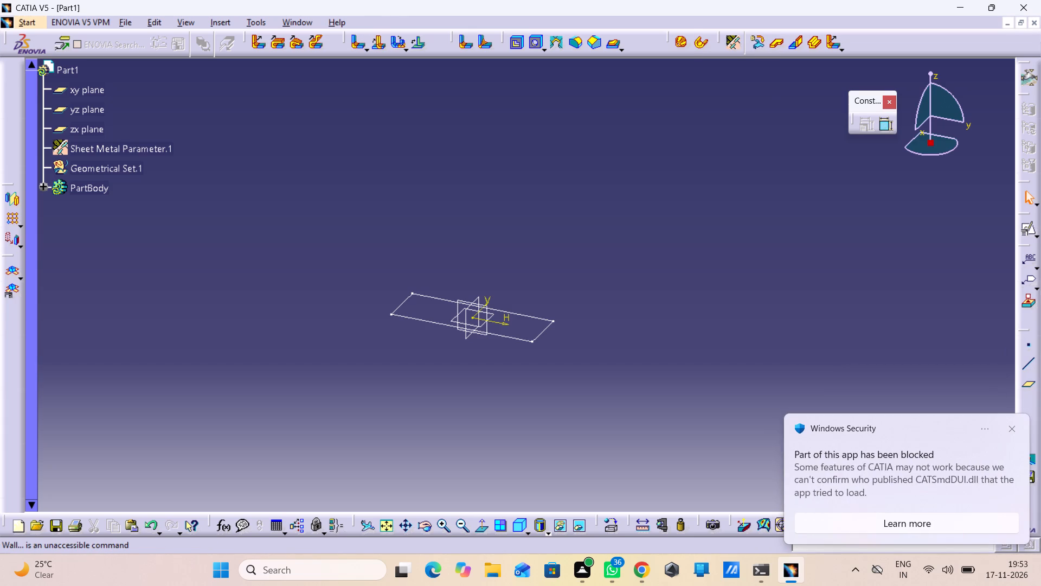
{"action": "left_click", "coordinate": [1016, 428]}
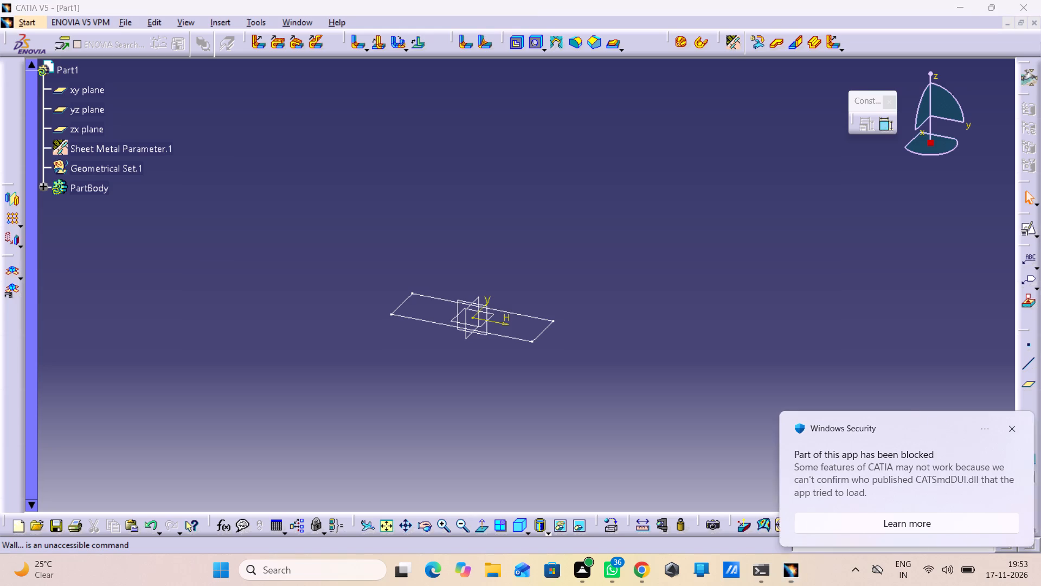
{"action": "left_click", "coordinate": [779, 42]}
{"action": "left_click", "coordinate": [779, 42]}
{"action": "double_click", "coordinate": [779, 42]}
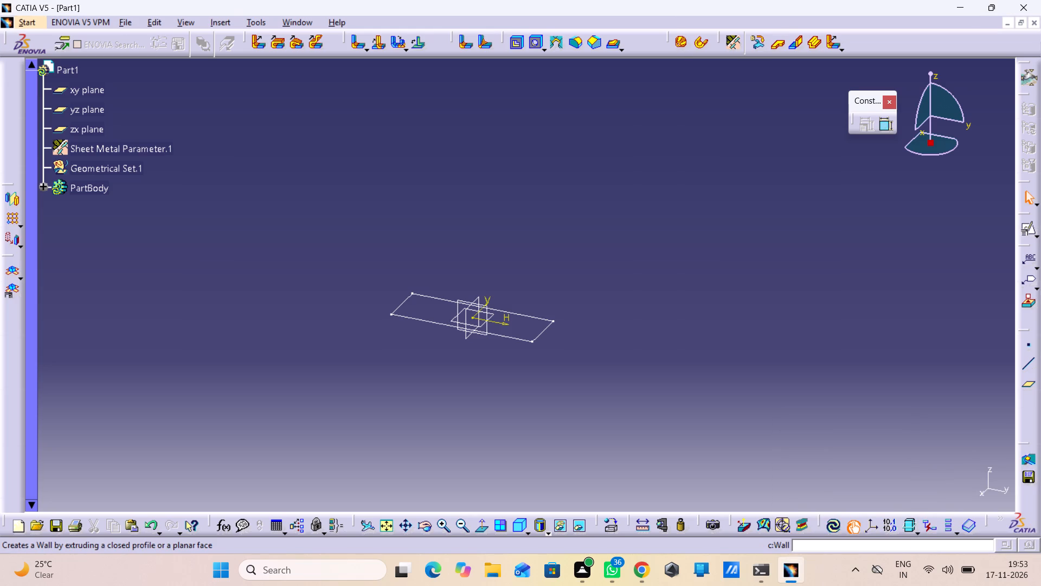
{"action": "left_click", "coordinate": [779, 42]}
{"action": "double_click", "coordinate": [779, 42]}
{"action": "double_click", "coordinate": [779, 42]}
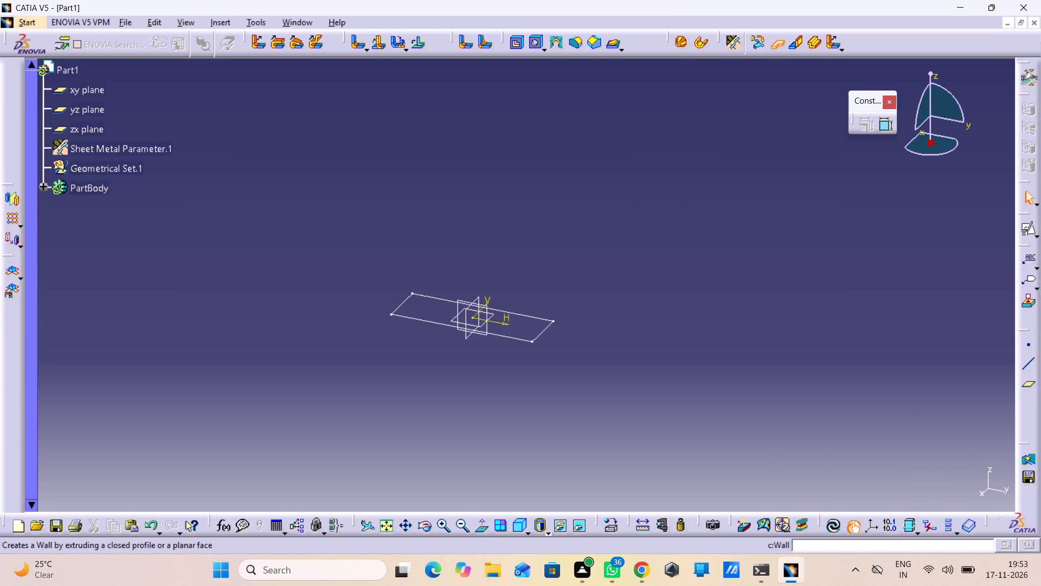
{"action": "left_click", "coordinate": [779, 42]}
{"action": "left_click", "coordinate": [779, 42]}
Turn off the computer's Wi-Fi in the system quick settings and return to the part.
{"action": "left_click", "coordinate": [933, 572]}
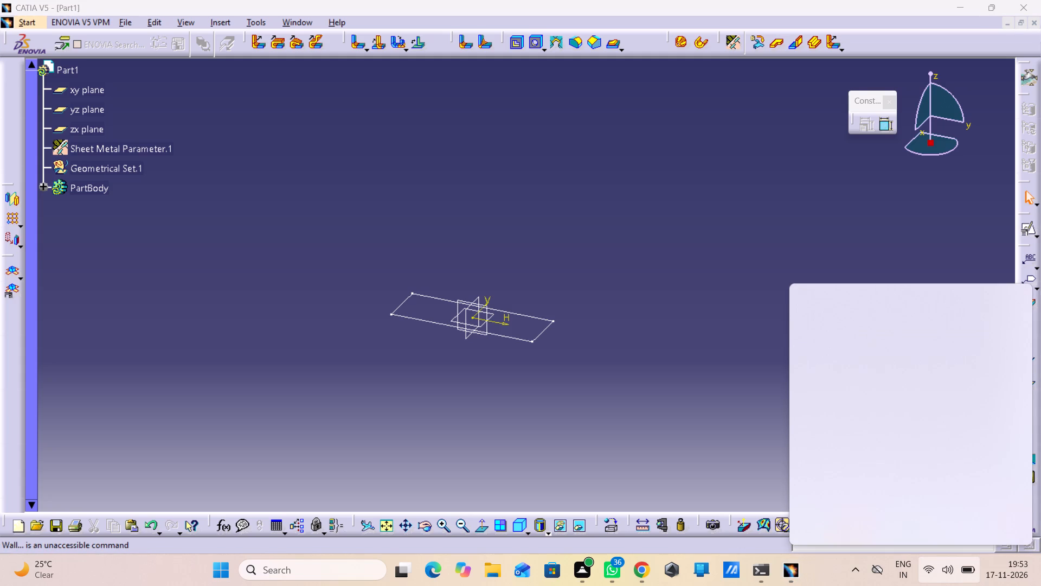
{"action": "left_click", "coordinate": [817, 316]}
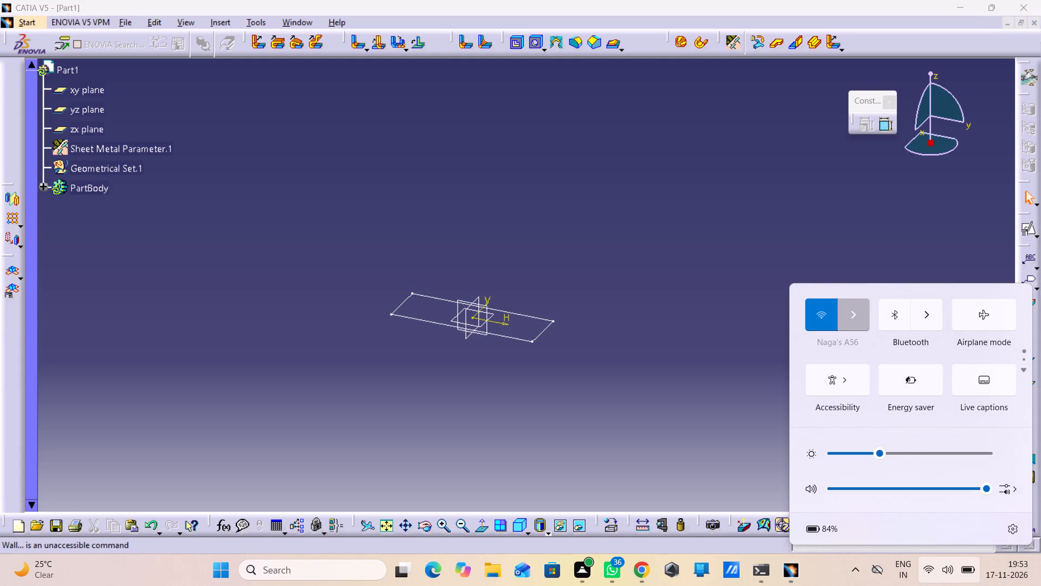
{"action": "left_click", "coordinate": [823, 202]}
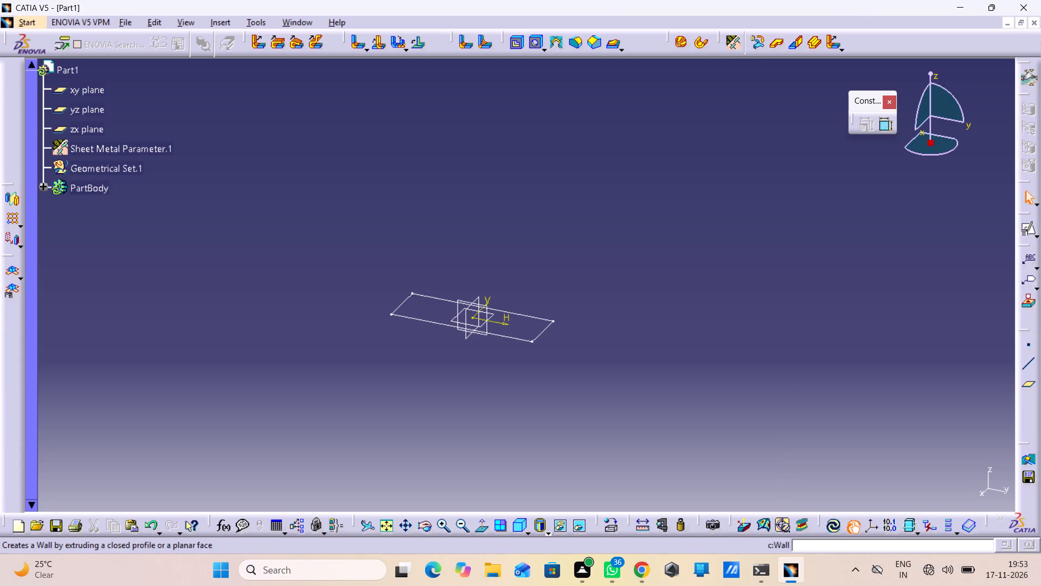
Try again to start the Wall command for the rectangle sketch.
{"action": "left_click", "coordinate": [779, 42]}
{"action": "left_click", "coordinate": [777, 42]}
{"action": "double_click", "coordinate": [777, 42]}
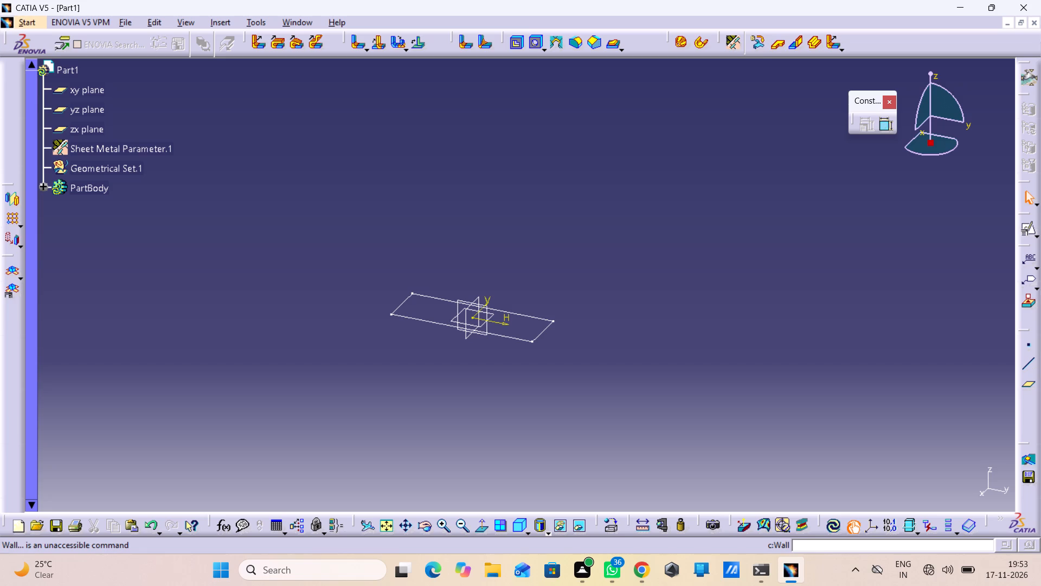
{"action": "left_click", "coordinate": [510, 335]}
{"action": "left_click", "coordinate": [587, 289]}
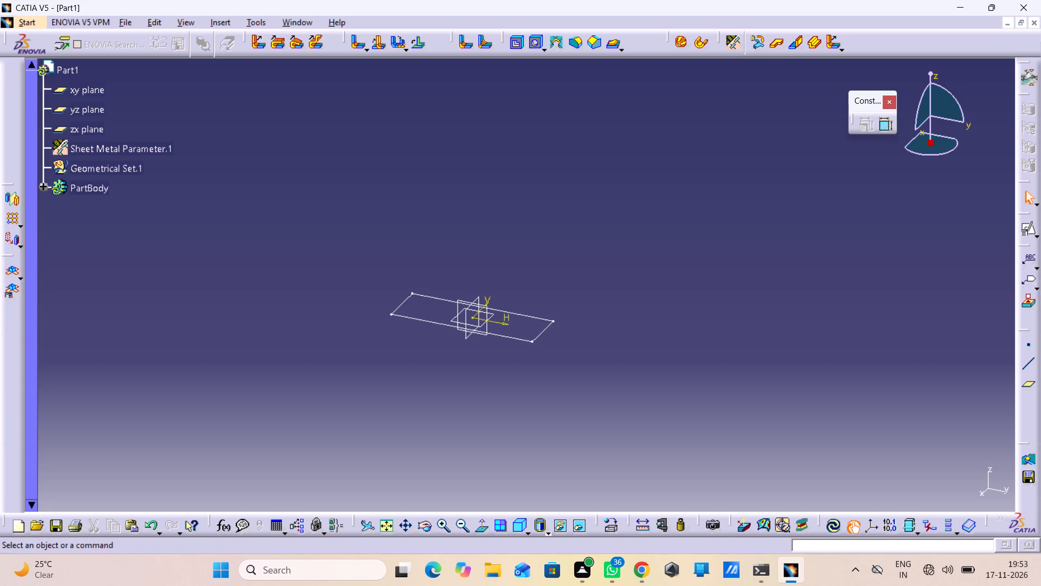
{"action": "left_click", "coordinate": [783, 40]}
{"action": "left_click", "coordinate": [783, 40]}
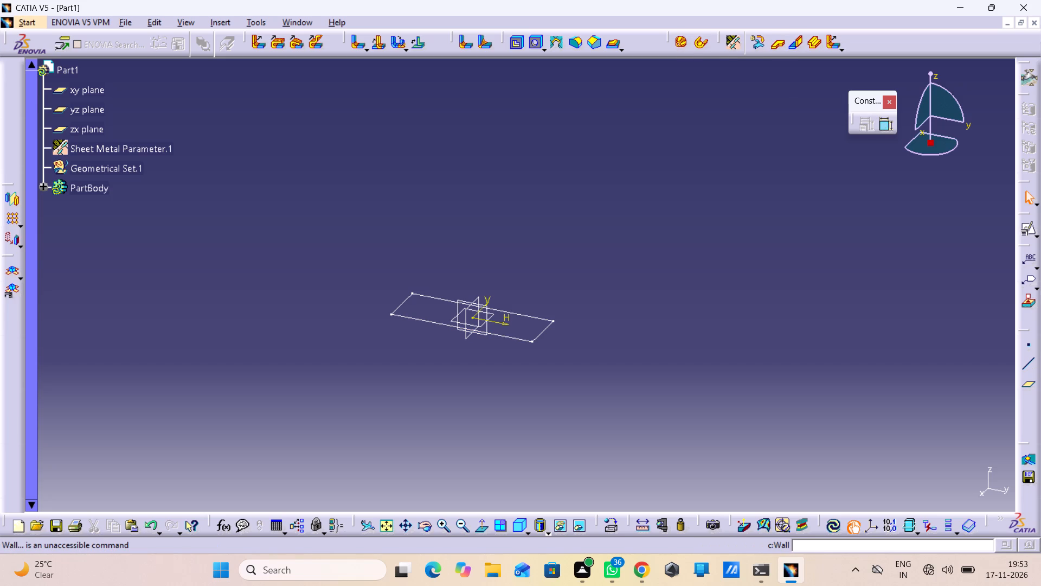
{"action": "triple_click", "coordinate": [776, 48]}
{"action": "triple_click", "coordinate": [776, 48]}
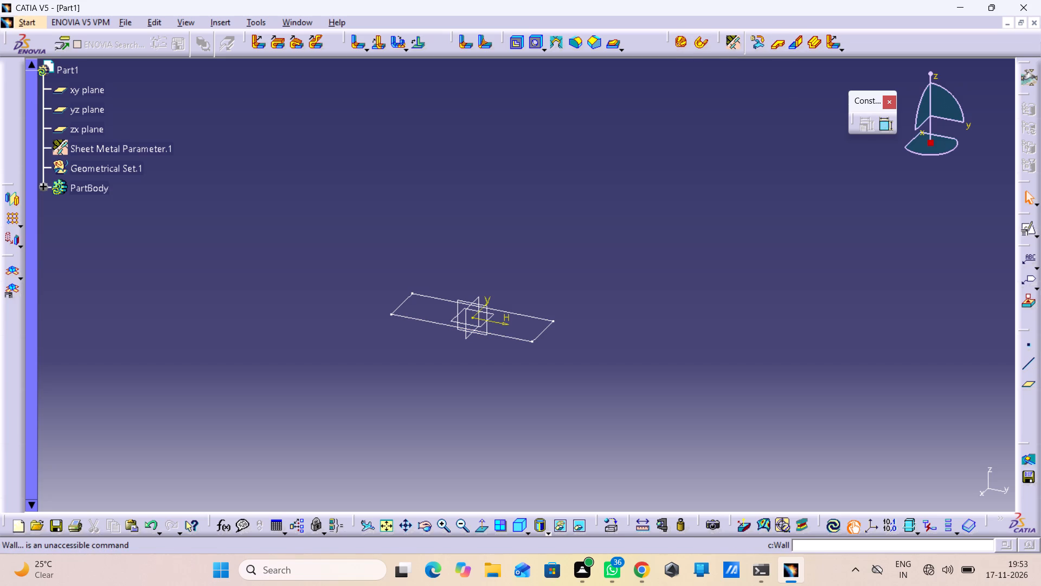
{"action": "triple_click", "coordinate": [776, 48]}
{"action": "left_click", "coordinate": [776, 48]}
Save the part as 4 in the shhet module folder.
{"action": "key", "text": "ctrl+s"}
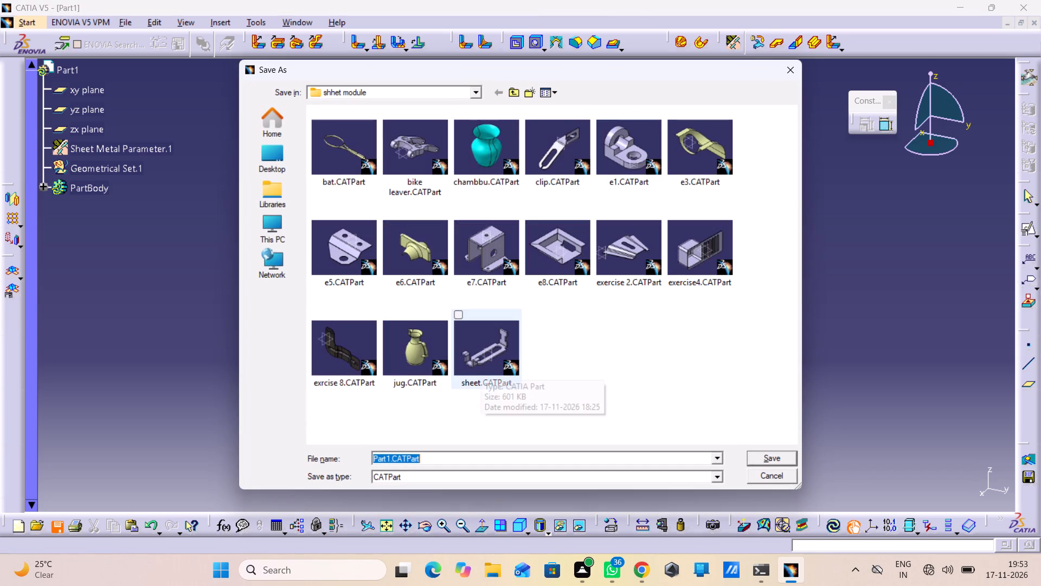
{"action": "key", "text": "4"}
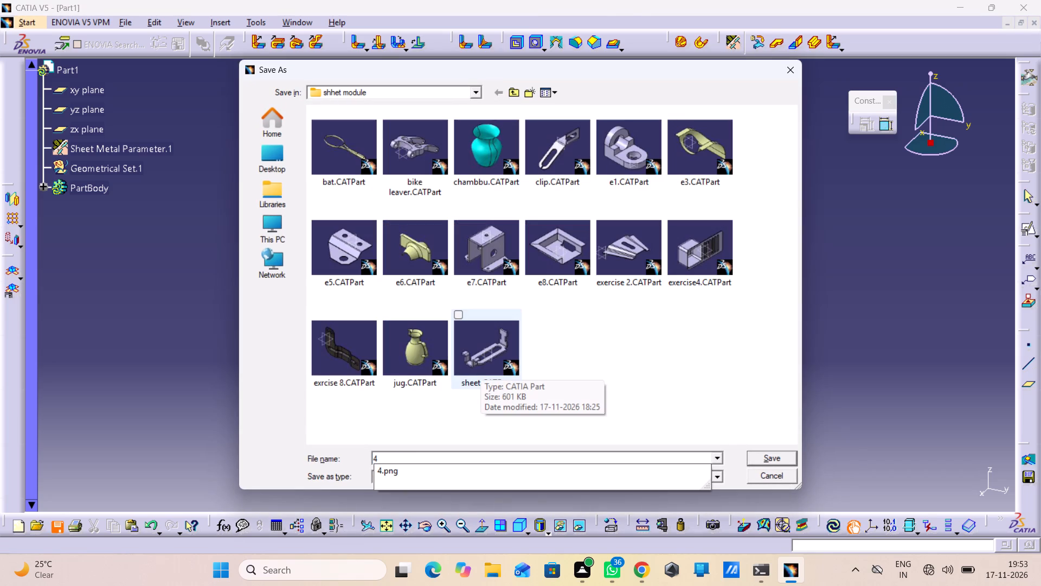
{"action": "key", "text": "Return"}
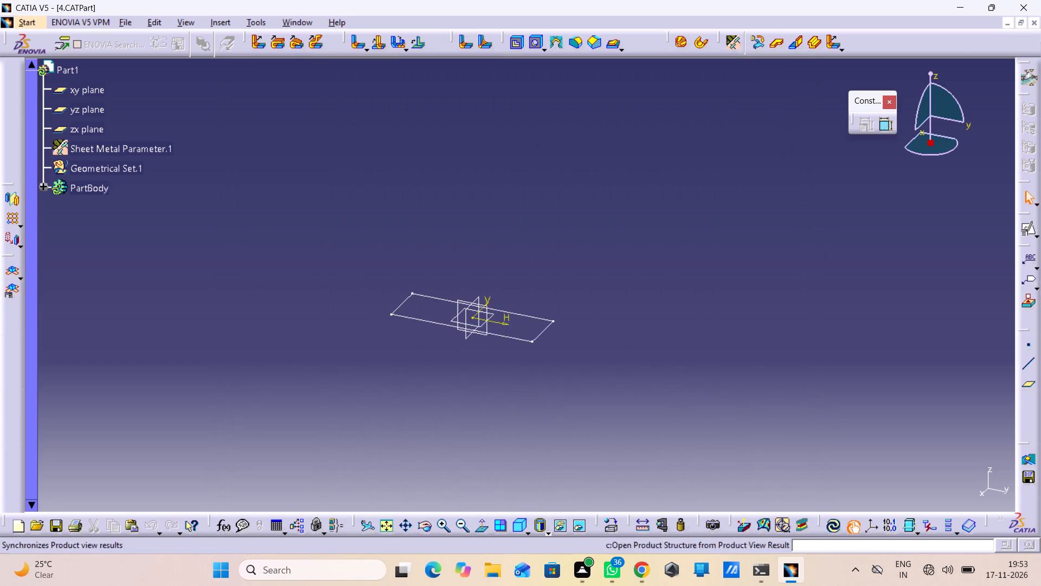
Close the CAD application.
{"action": "left_click", "coordinate": [1025, 0]}
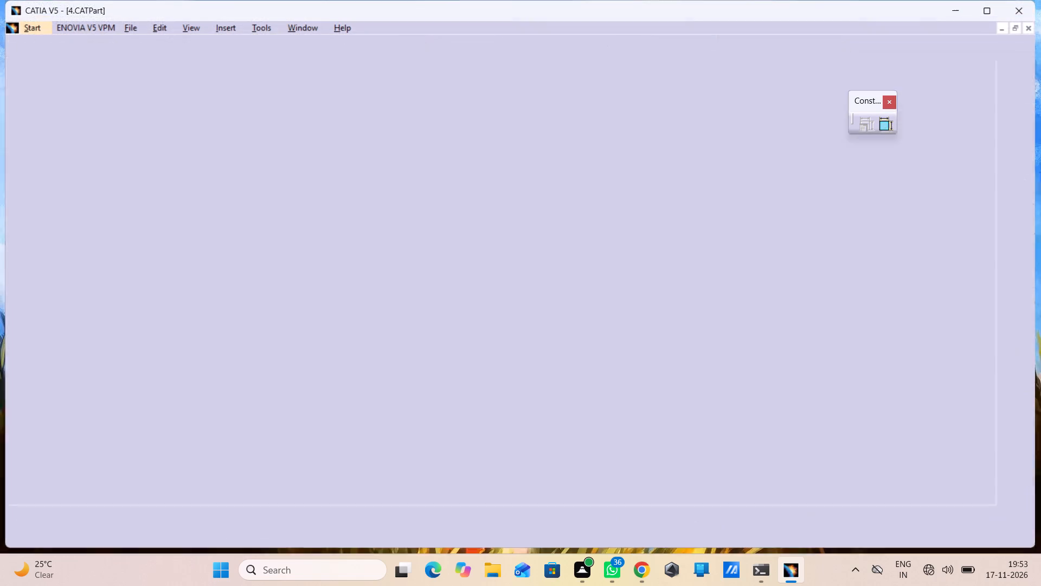
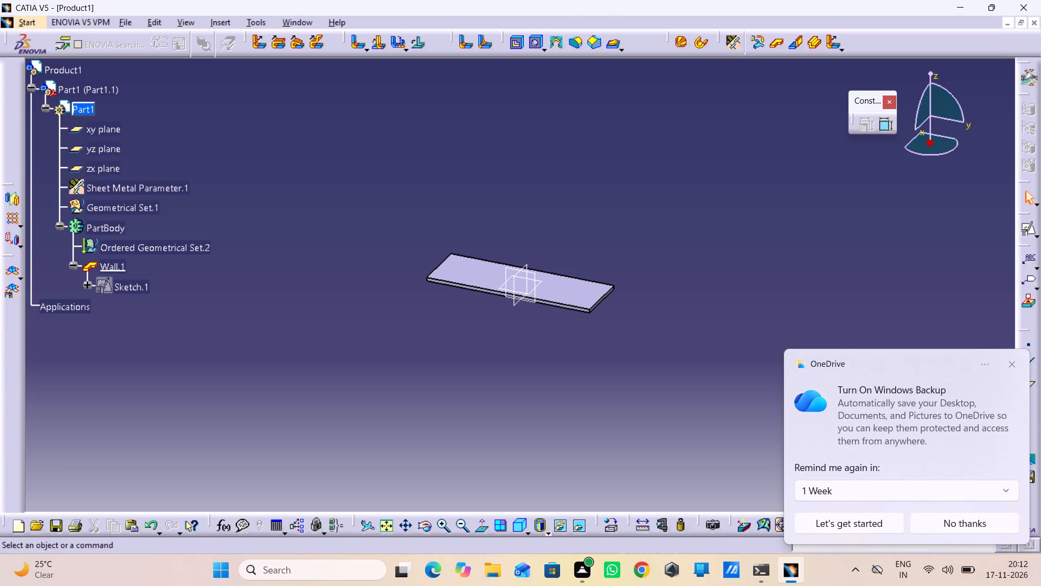
Dismiss the OneDrive notification about turning on Windows Backup.
{"action": "left_click", "coordinate": [1012, 361]}
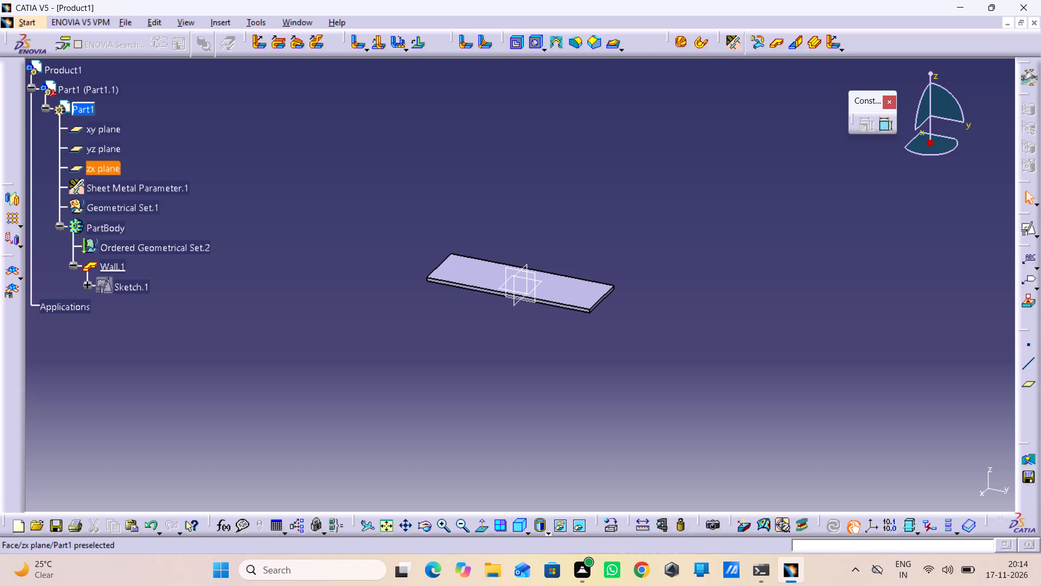
Edit the rectangular wall's definition and invert its material side so the thickness direction points downward.
{"action": "left_click_drag", "start_coordinate": [557, 294], "coordinate": [546, 300]}
{"action": "left_click", "coordinate": [543, 300]}
{"action": "left_click", "coordinate": [571, 296]}
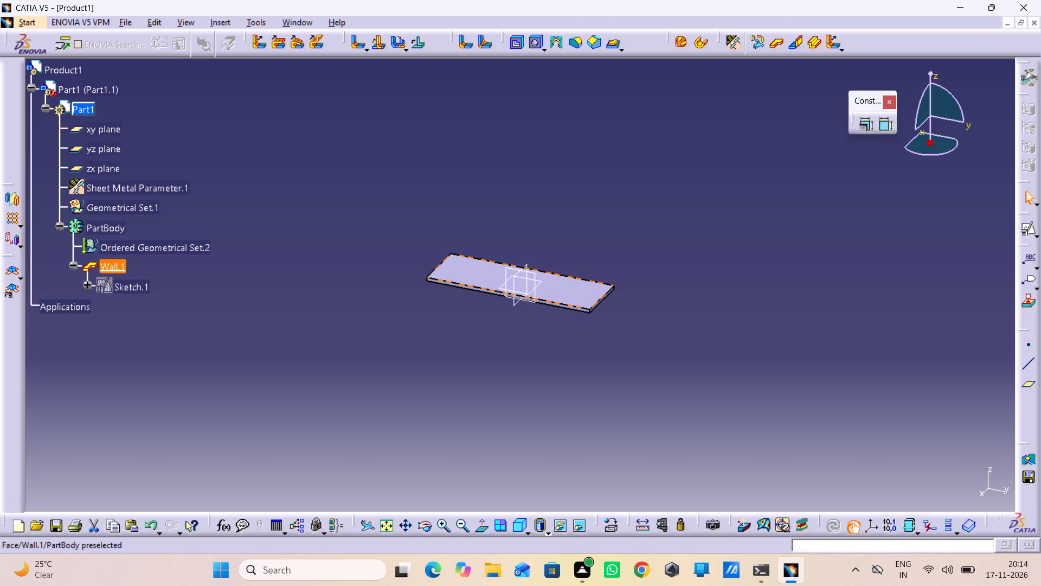
{"action": "left_click", "coordinate": [653, 303]}
{"action": "double_click", "coordinate": [577, 292]}
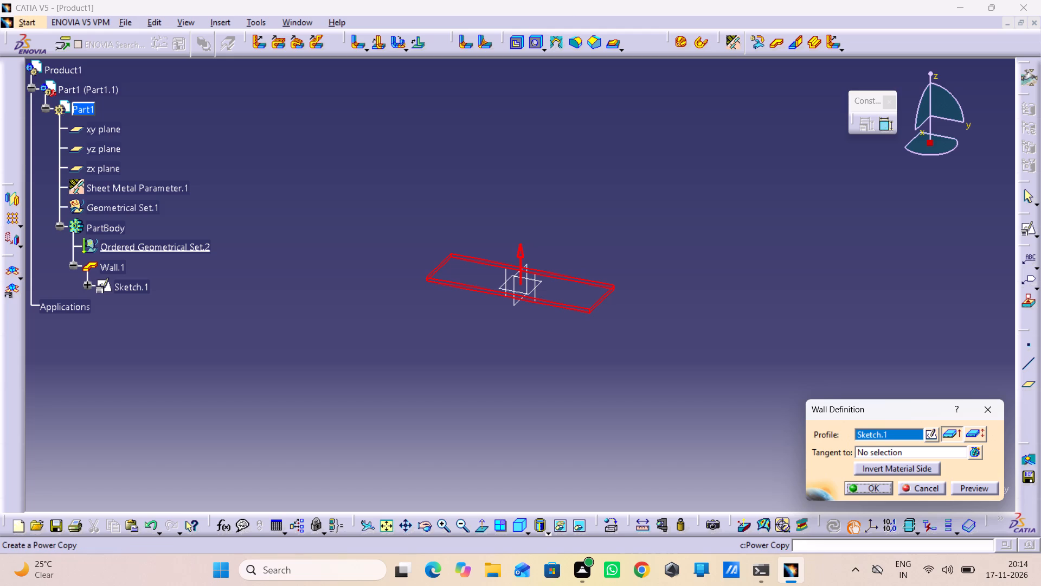
{"action": "left_click", "coordinate": [920, 466]}
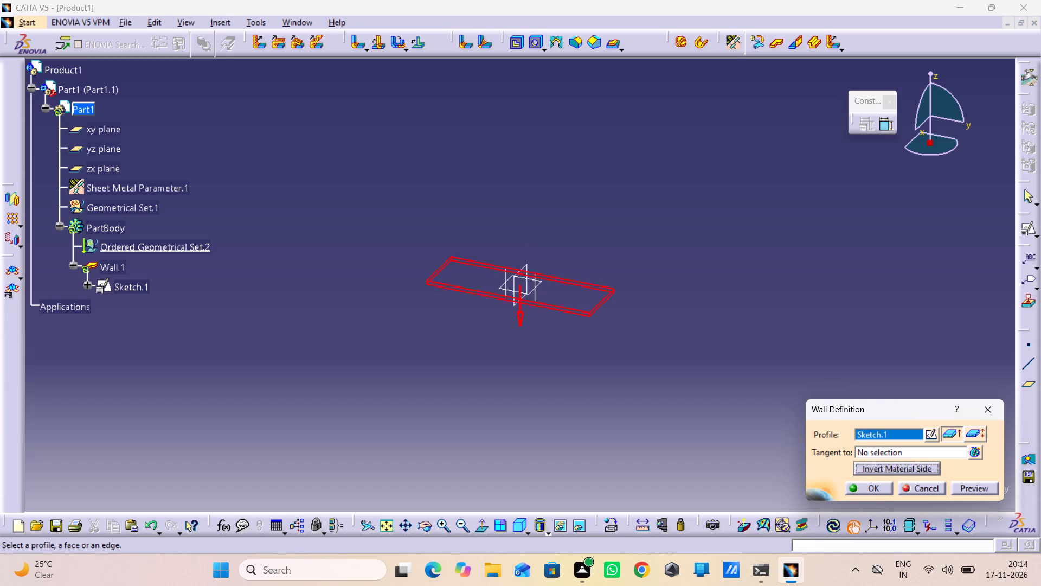
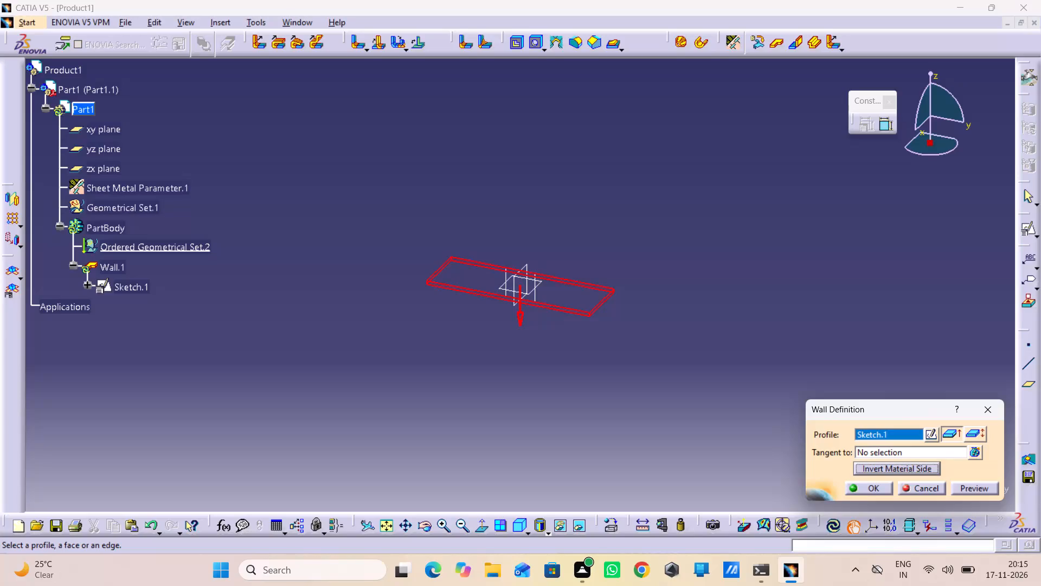
Apply the inverted material side to the rectangular base wall and finish editing its definition.
{"action": "left_click", "coordinate": [869, 485]}
{"action": "left_click", "coordinate": [740, 444]}
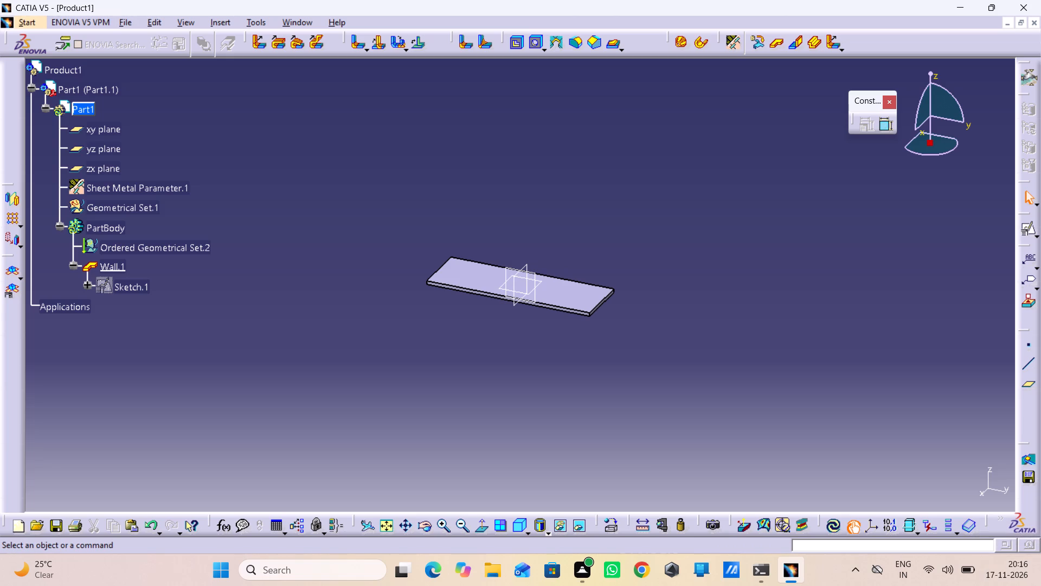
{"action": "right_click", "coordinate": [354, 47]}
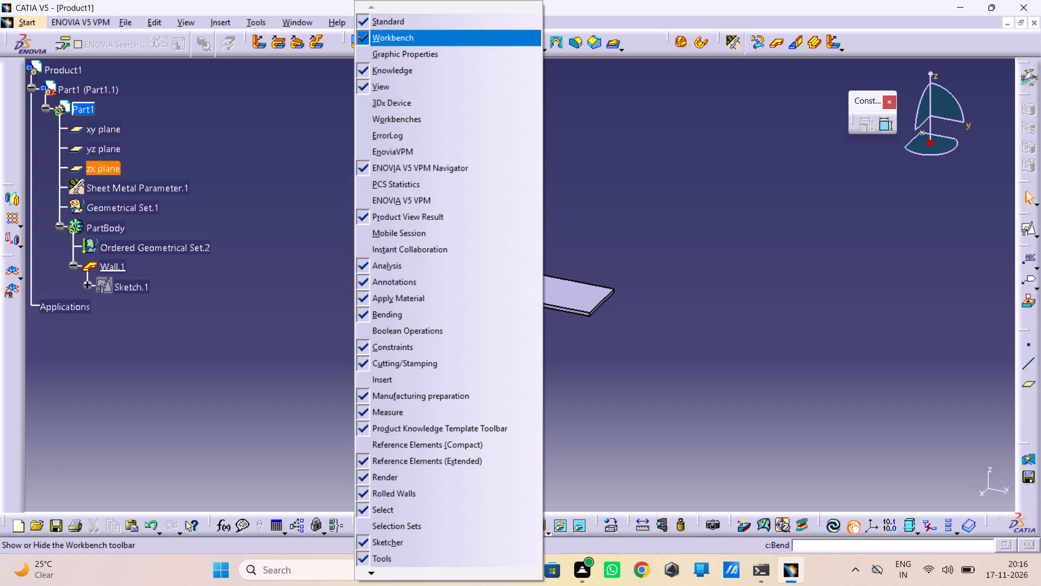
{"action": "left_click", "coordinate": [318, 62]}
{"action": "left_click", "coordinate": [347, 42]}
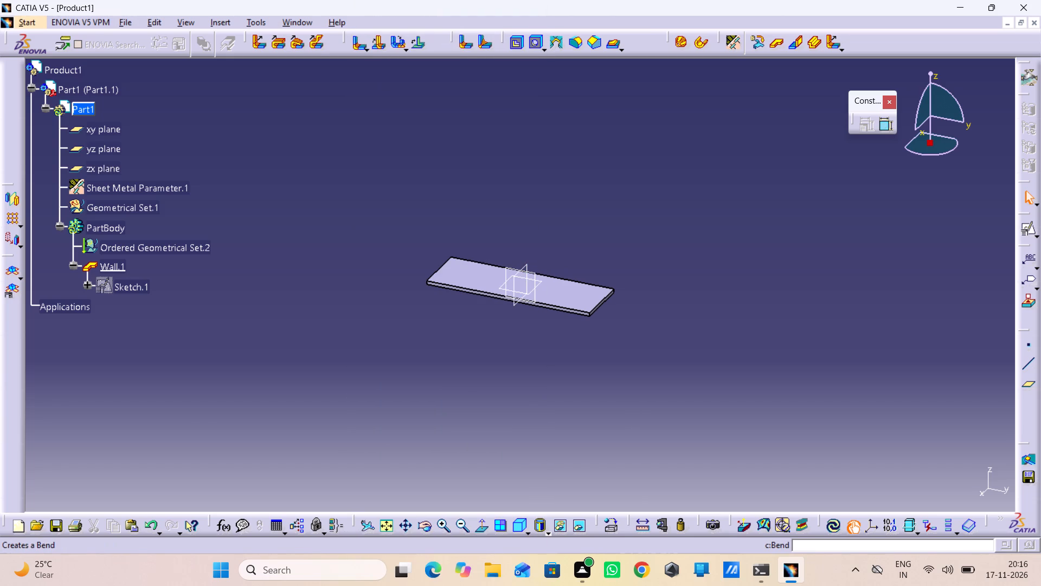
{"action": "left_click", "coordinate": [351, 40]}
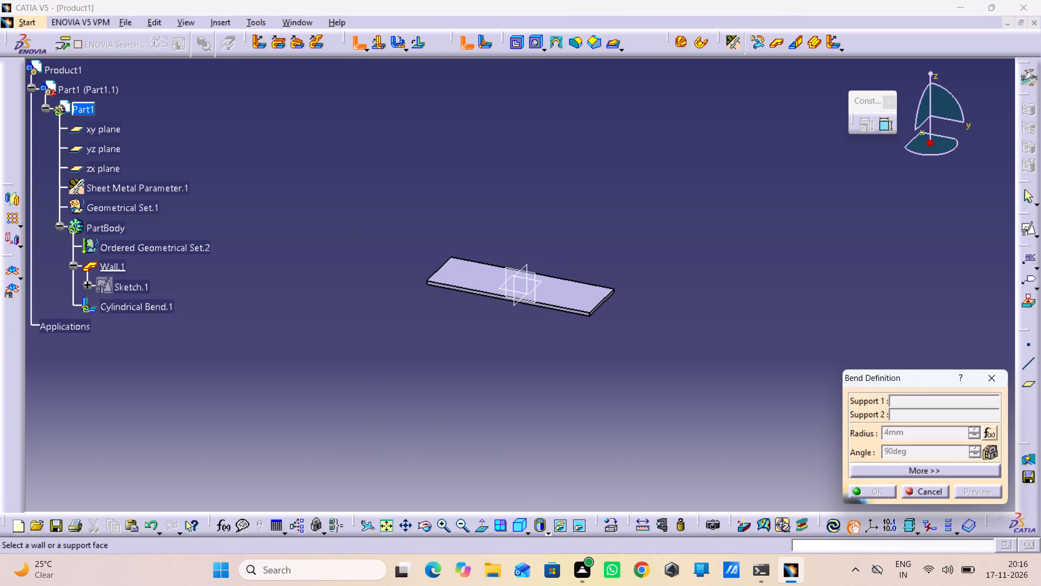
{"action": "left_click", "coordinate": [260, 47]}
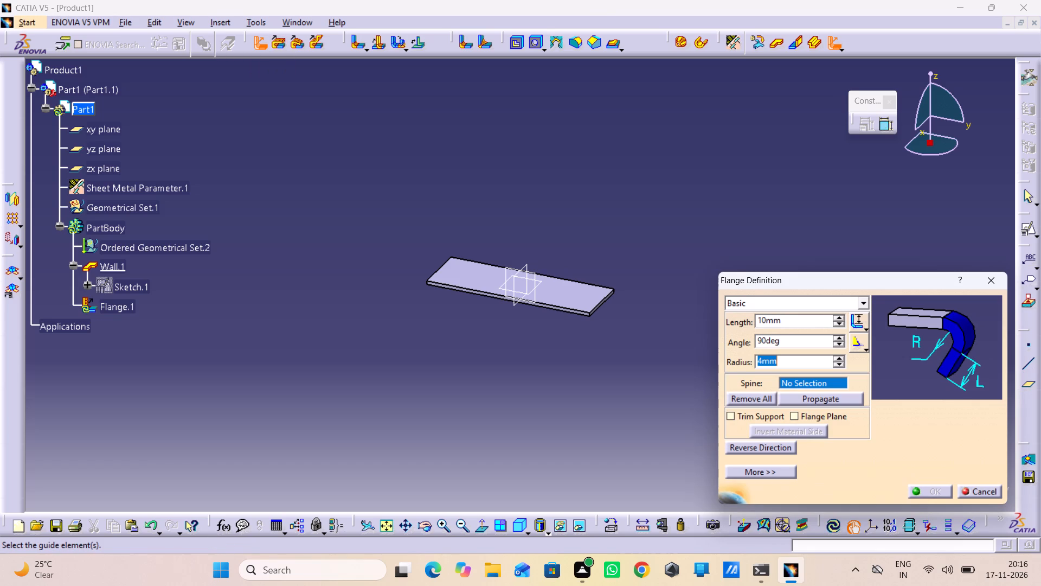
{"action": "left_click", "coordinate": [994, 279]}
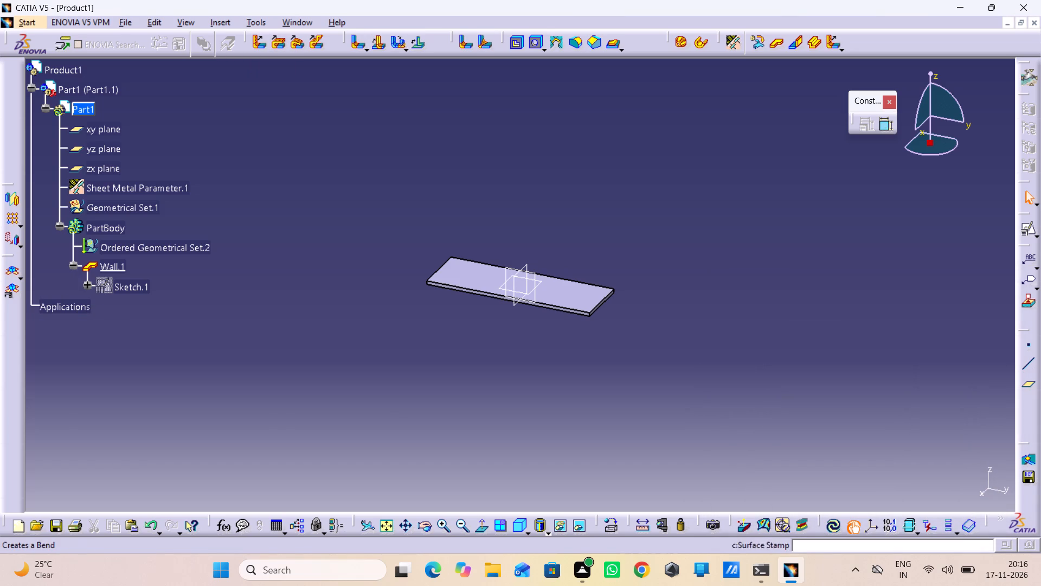
Start a Wall On Edge with bend and select the lower edges of both short ends of the base wall.
{"action": "left_click", "coordinate": [798, 42]}
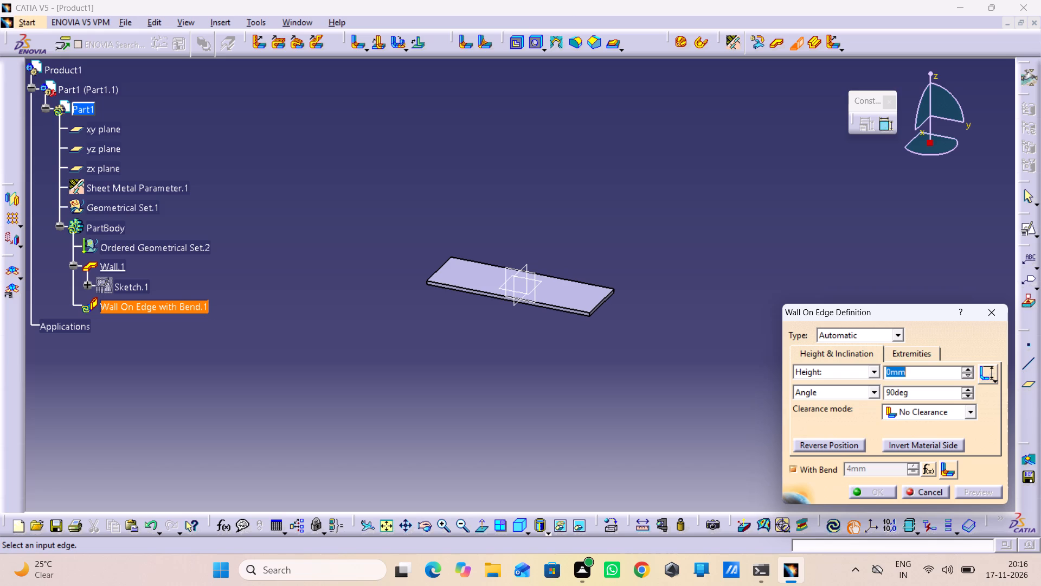
{"action": "middle_click_drag", "start_coordinate": [601, 372], "coordinate": [579, 270]}
{"action": "right_click", "coordinate": [601, 372]}
{"action": "middle_click_drag", "start_coordinate": [579, 270], "coordinate": [553, 200]}
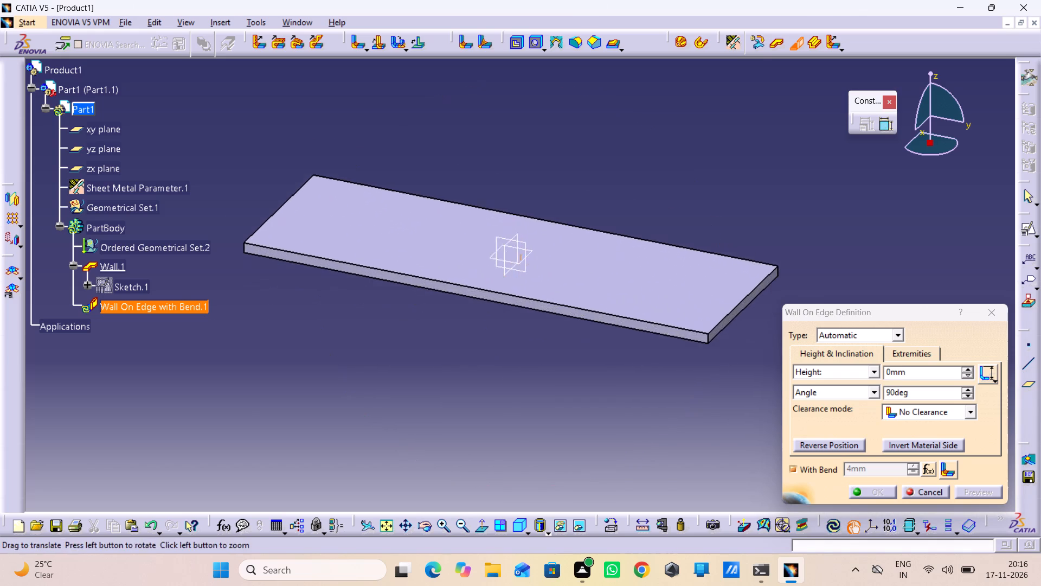
{"action": "middle_click_drag", "start_coordinate": [553, 200], "coordinate": [531, 162]}
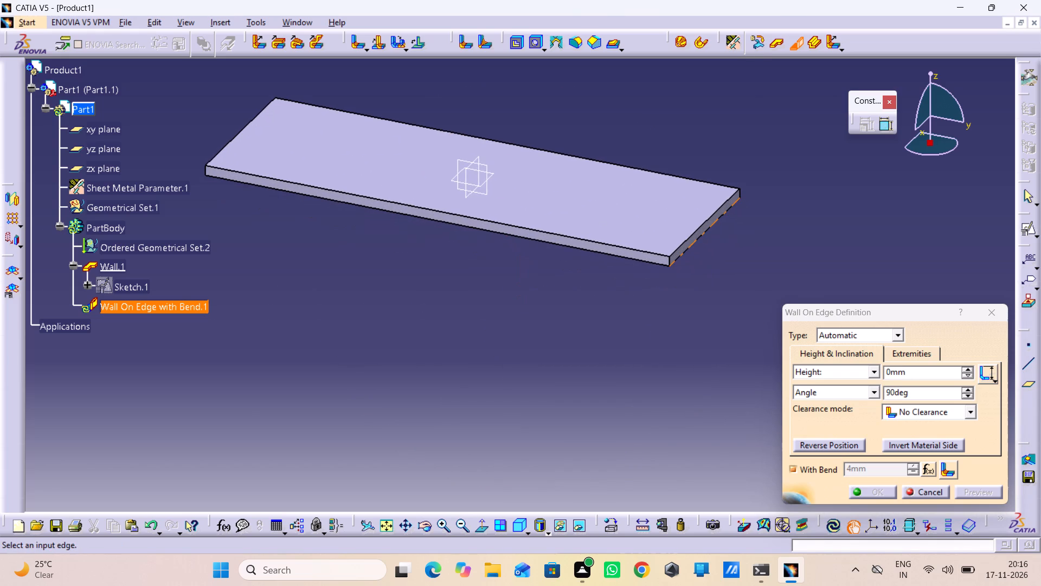
{"action": "left_click_drag", "start_coordinate": [704, 233], "coordinate": [697, 235]}
{"action": "middle_click_drag", "start_coordinate": [341, 237], "coordinate": [484, 253]}
{"action": "right_click_drag", "start_coordinate": [341, 237], "coordinate": [484, 253]}
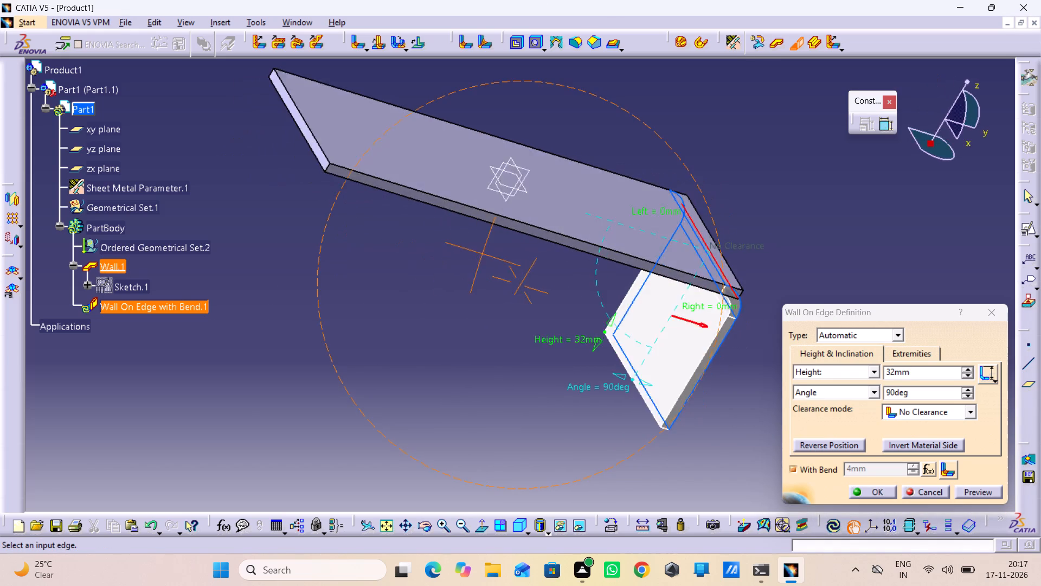
{"action": "right_click_drag", "start_coordinate": [484, 253], "coordinate": [569, 284]}
{"action": "middle_click_drag", "start_coordinate": [484, 253], "coordinate": [569, 284]}
{"action": "left_click", "coordinate": [401, 150]}
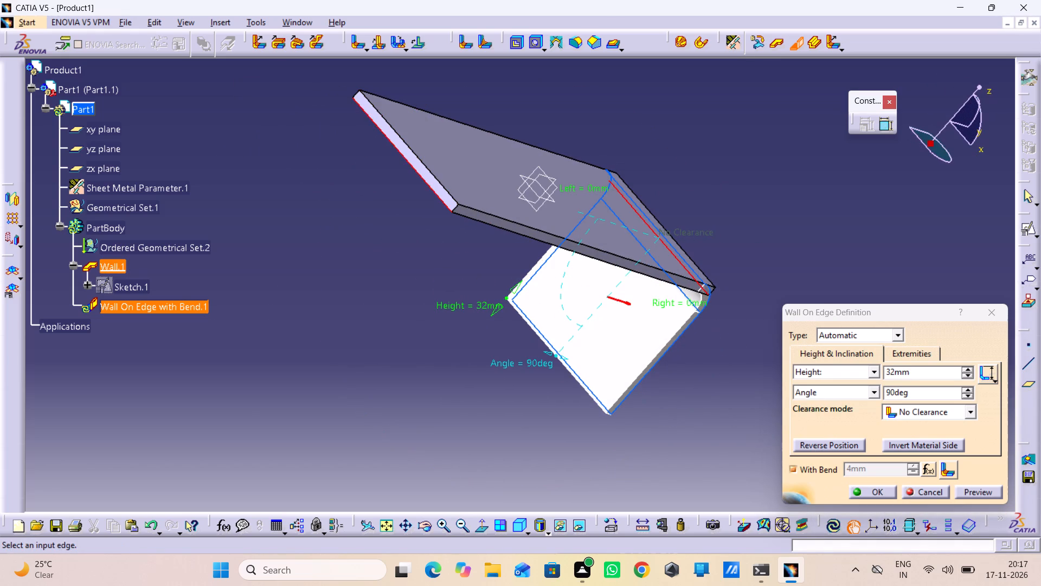
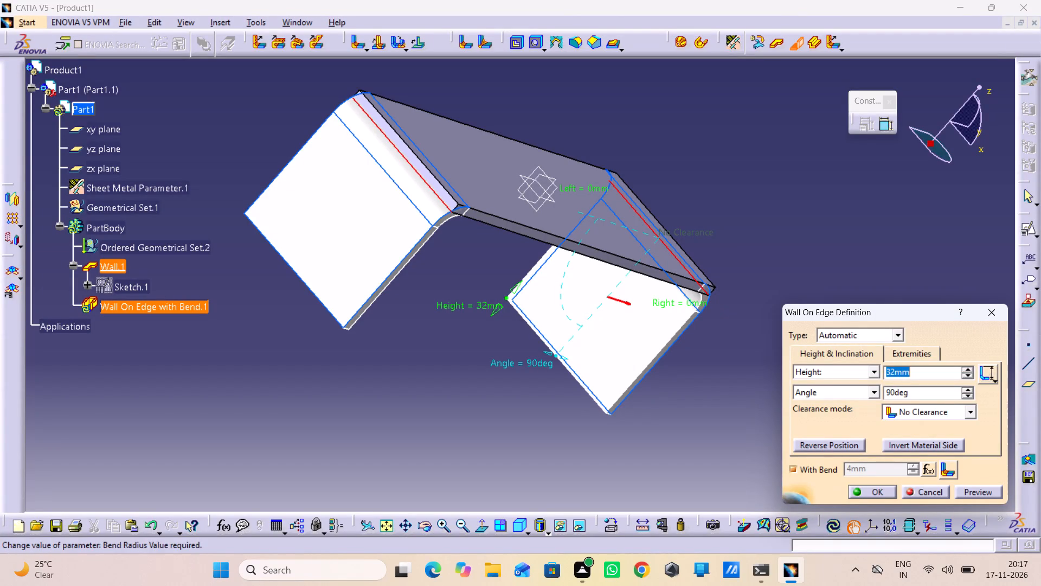
Invert the material side of the two bent end walls.
{"action": "left_click", "coordinate": [942, 445]}
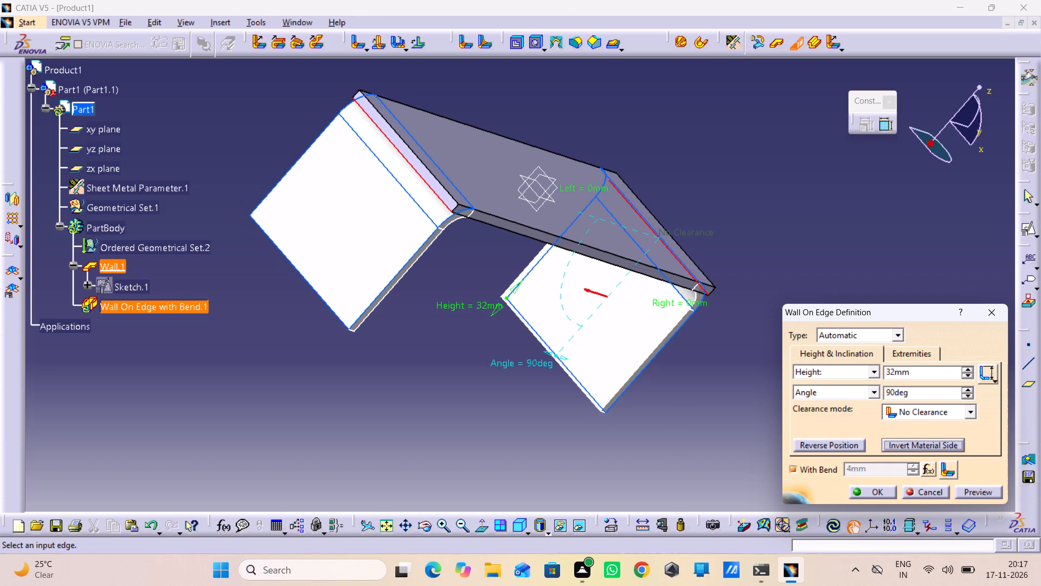
{"action": "middle_click_drag", "start_coordinate": [733, 412], "coordinate": [575, 322]}
{"action": "right_click_drag", "start_coordinate": [733, 412], "coordinate": [575, 322]}
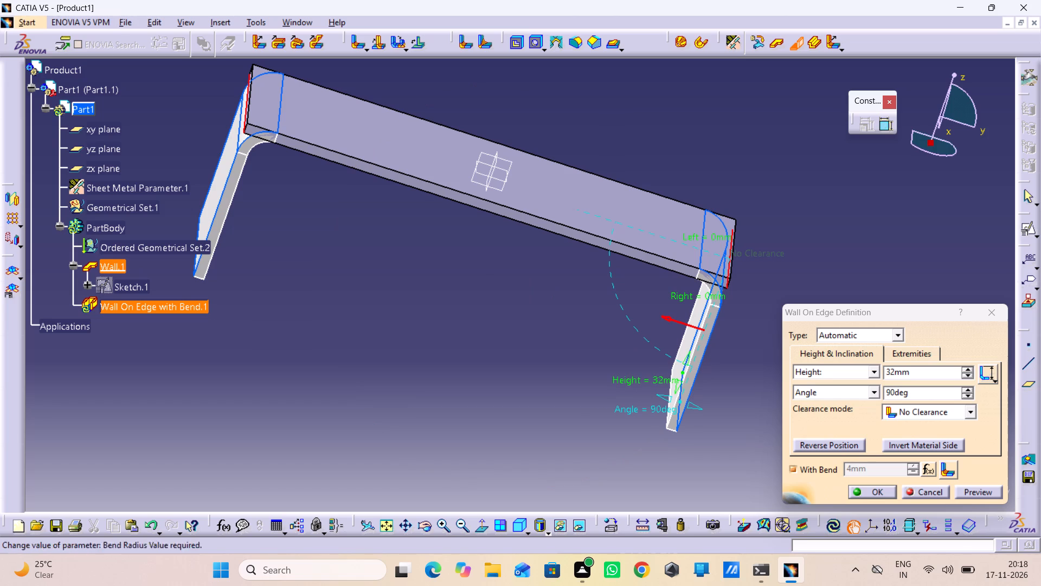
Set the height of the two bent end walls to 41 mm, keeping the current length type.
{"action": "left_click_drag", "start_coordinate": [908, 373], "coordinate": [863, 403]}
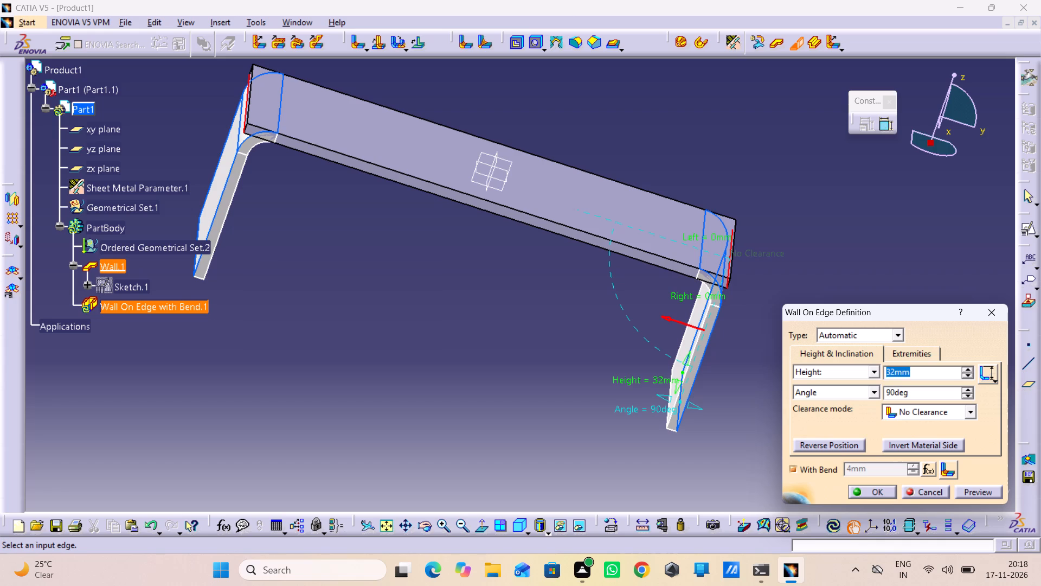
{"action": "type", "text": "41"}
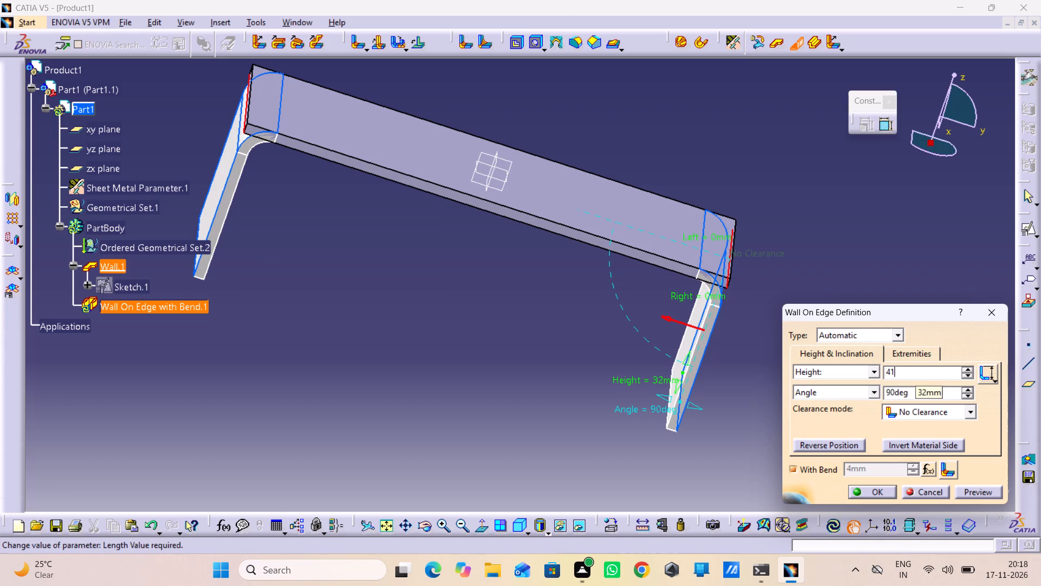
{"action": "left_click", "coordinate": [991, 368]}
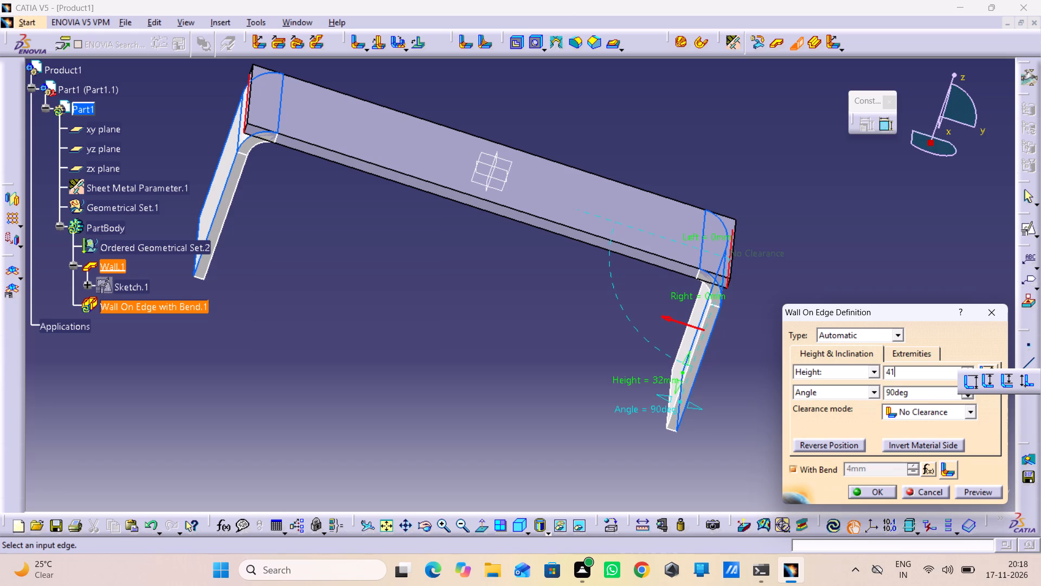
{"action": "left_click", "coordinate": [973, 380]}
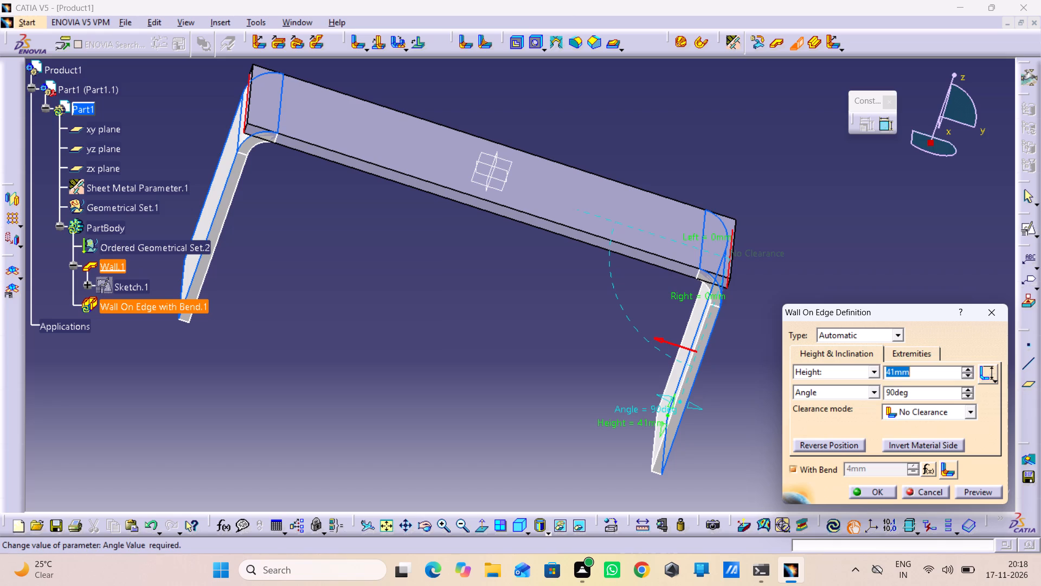
Switch the end walls' length type to the fourth option, set their height to 42 mm and create them.
{"action": "left_click", "coordinate": [992, 374]}
{"action": "left_click", "coordinate": [1027, 381]}
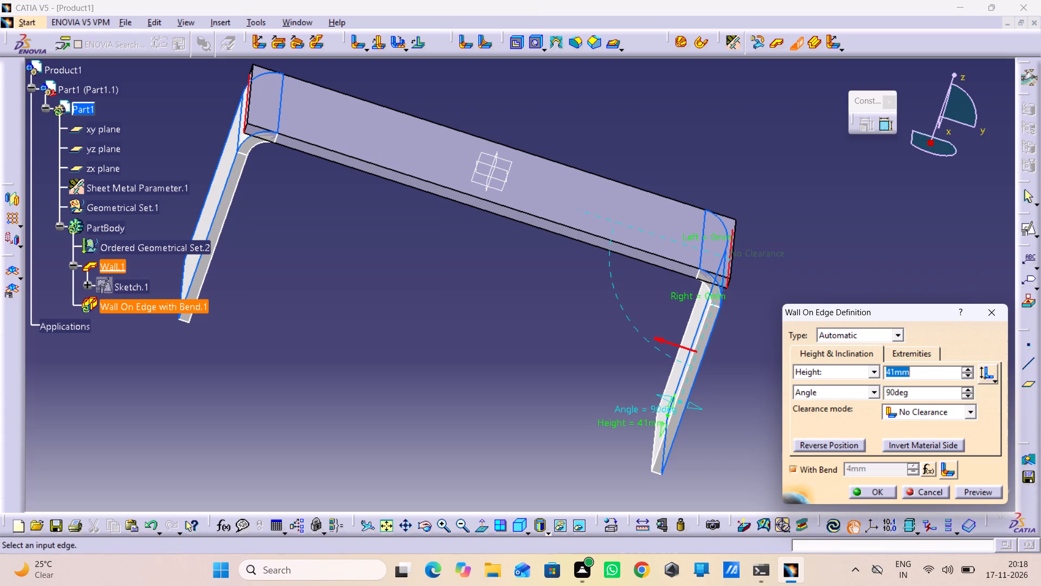
{"action": "type", "text": "42"}
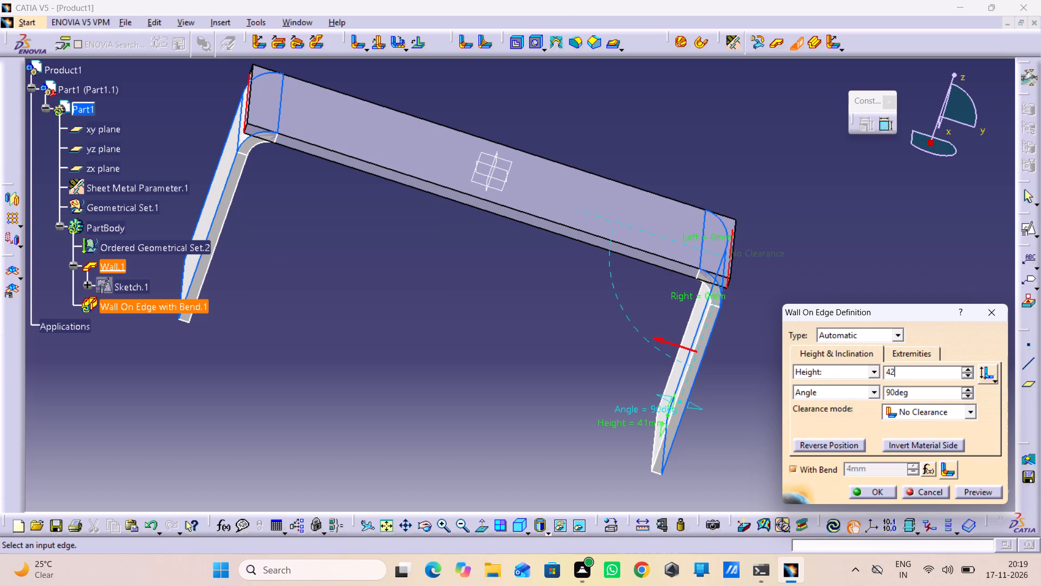
{"action": "left_click", "coordinate": [869, 493]}
Start another Wall On Edge with bend on the bottom edge of the positive-Y end wall and invert its material side.
{"action": "left_click", "coordinate": [586, 413]}
{"action": "middle_click_drag", "start_coordinate": [592, 407], "coordinate": [626, 337]}
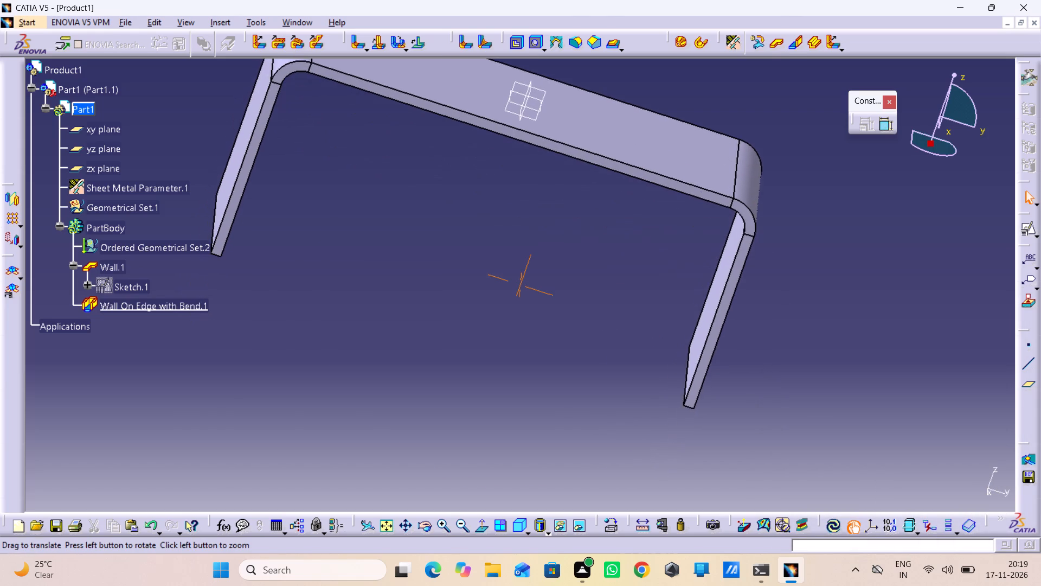
{"action": "middle_click_drag", "start_coordinate": [626, 337], "coordinate": [627, 365]}
{"action": "right_click", "coordinate": [626, 337]}
{"action": "middle_click_drag", "start_coordinate": [627, 365], "coordinate": [637, 281]}
{"action": "right_click_drag", "start_coordinate": [627, 365], "coordinate": [637, 281]}
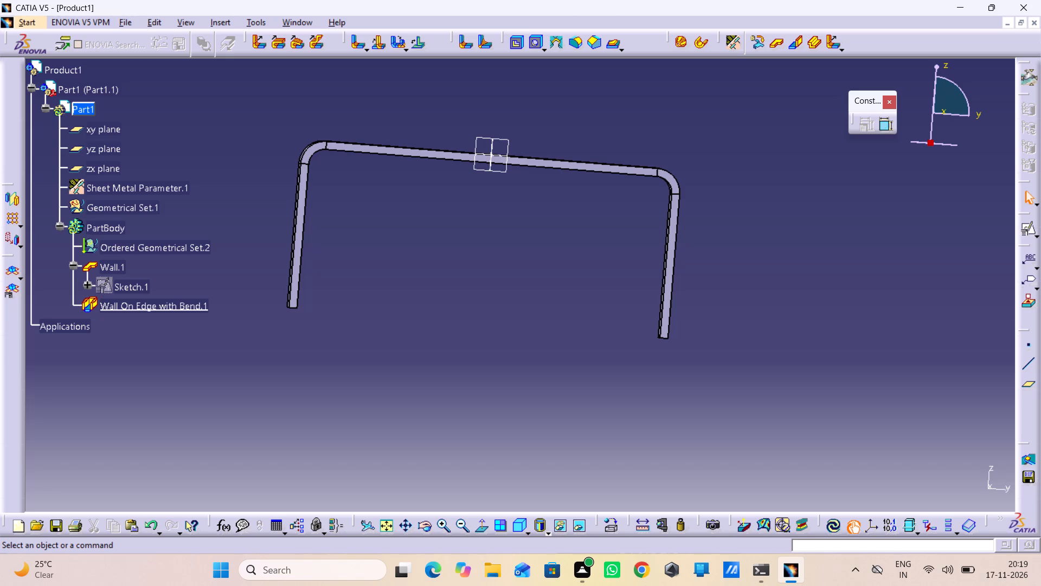
{"action": "left_click", "coordinate": [788, 46]}
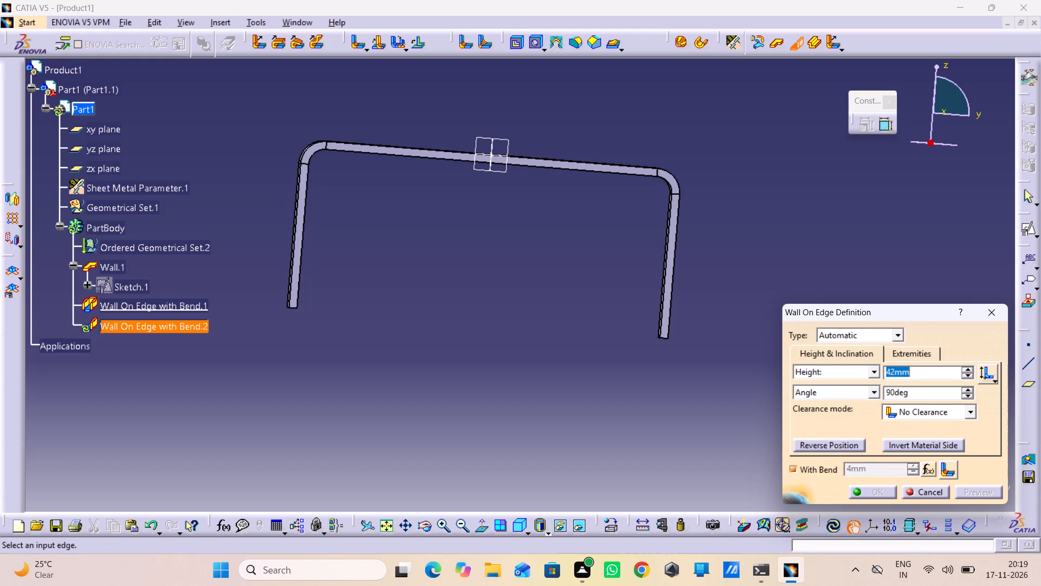
{"action": "middle_click_drag", "start_coordinate": [717, 349], "coordinate": [687, 364]}
{"action": "right_click_drag", "start_coordinate": [693, 363], "coordinate": [687, 364]}
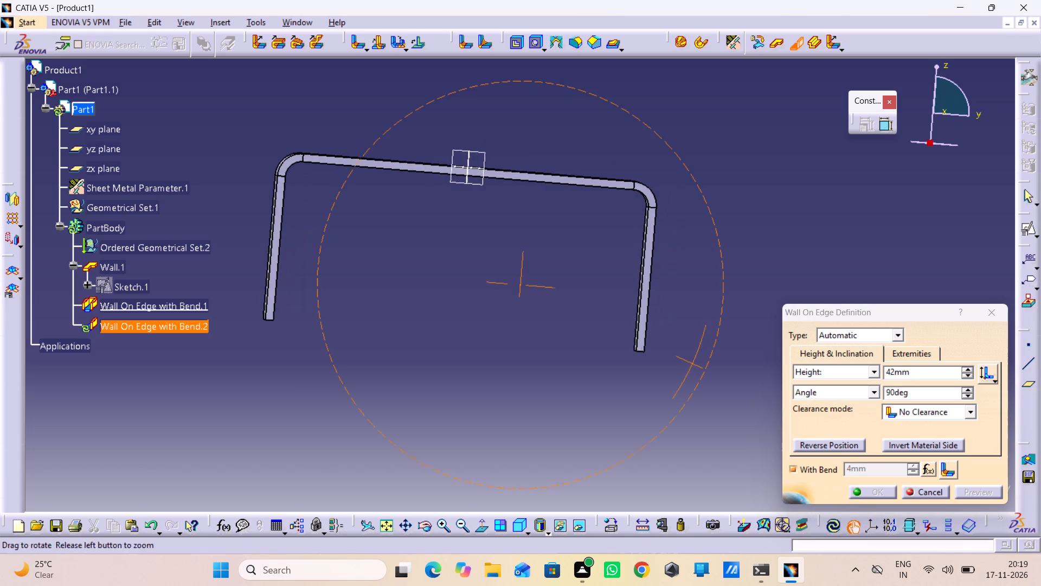
{"action": "middle_click_drag", "start_coordinate": [687, 364], "coordinate": [676, 364]}
{"action": "right_click_drag", "start_coordinate": [687, 364], "coordinate": [676, 364]}
{"action": "left_click", "coordinate": [641, 354]}
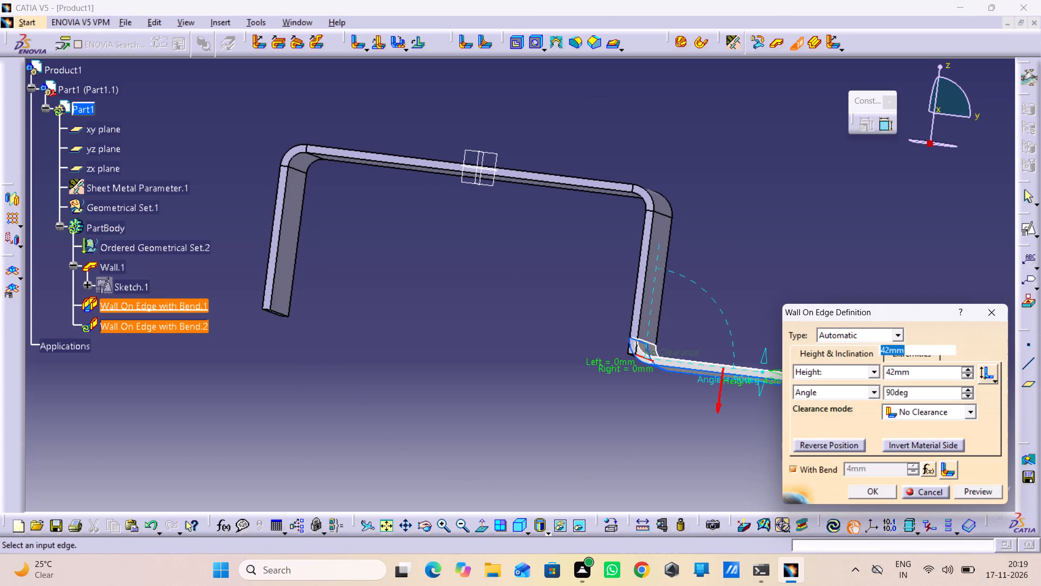
{"action": "left_click", "coordinate": [897, 442]}
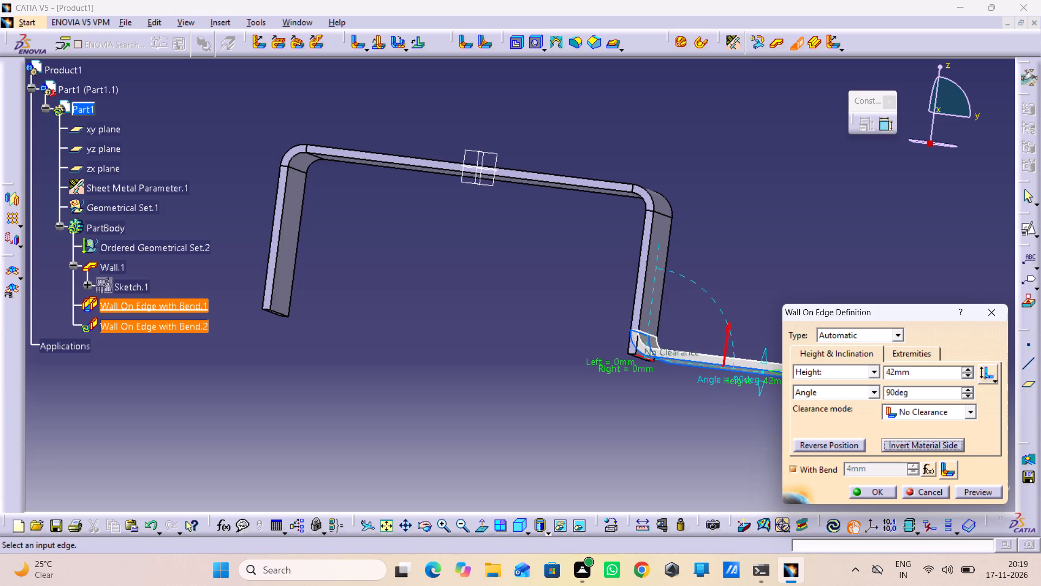
Open the height of the new bottom-edge wall for editing.
{"action": "left_click_drag", "start_coordinate": [931, 380], "coordinate": [863, 412]}
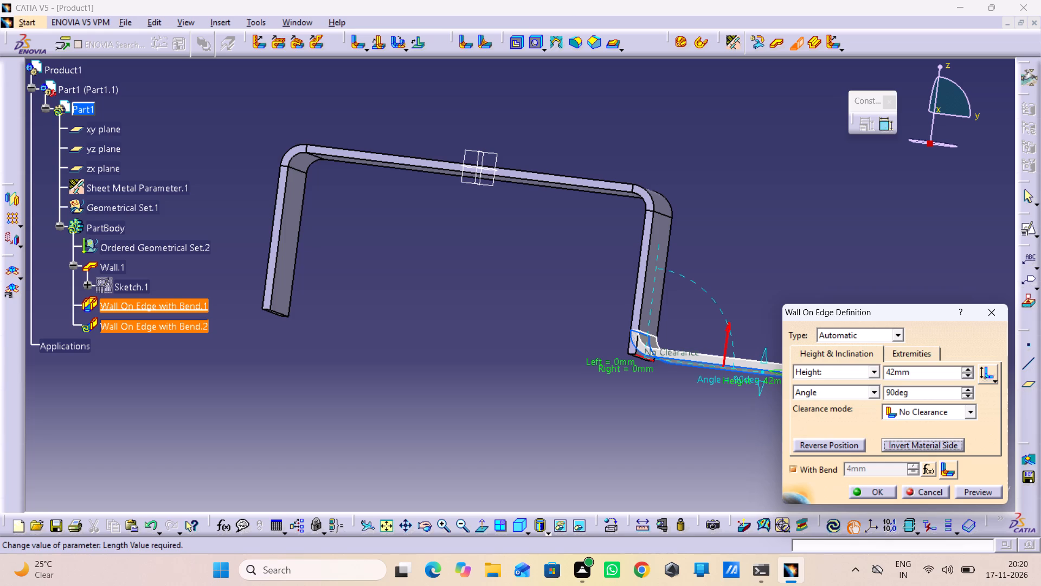
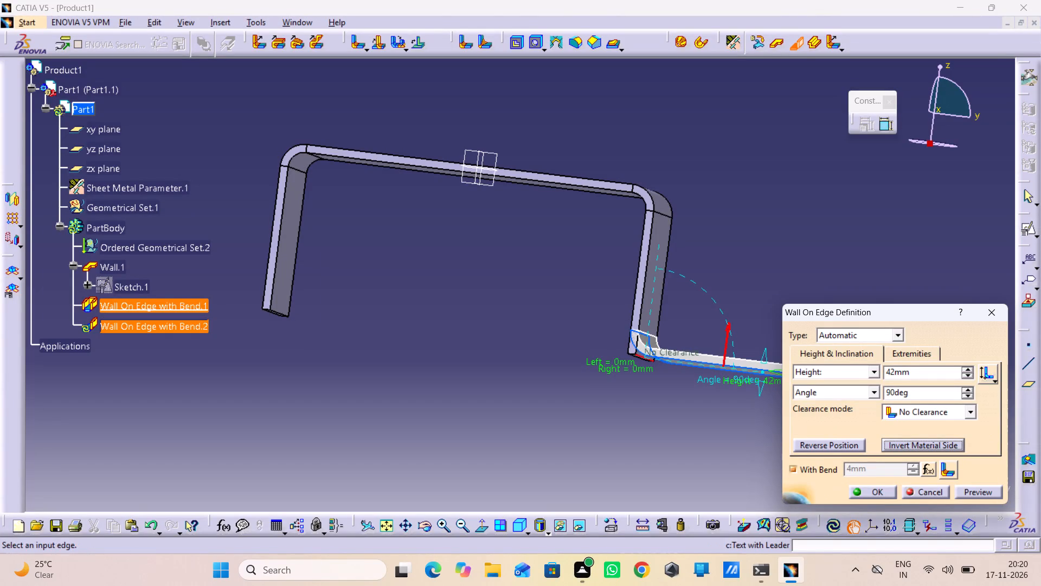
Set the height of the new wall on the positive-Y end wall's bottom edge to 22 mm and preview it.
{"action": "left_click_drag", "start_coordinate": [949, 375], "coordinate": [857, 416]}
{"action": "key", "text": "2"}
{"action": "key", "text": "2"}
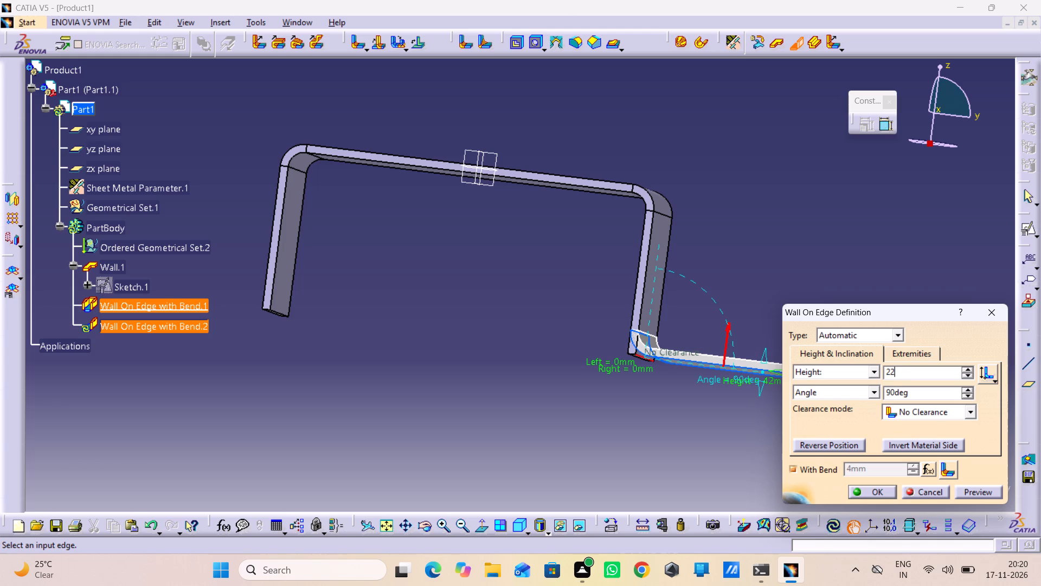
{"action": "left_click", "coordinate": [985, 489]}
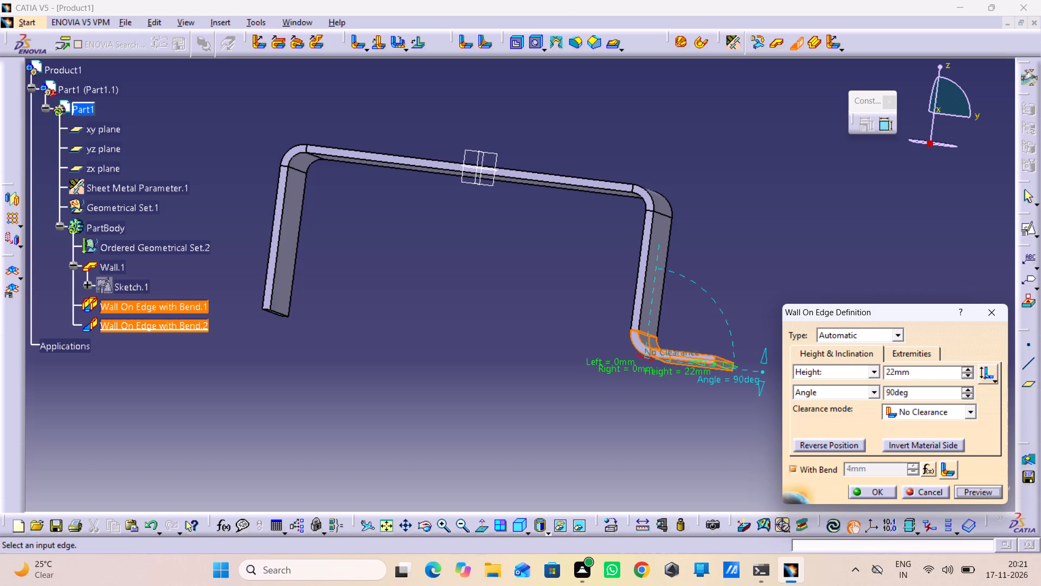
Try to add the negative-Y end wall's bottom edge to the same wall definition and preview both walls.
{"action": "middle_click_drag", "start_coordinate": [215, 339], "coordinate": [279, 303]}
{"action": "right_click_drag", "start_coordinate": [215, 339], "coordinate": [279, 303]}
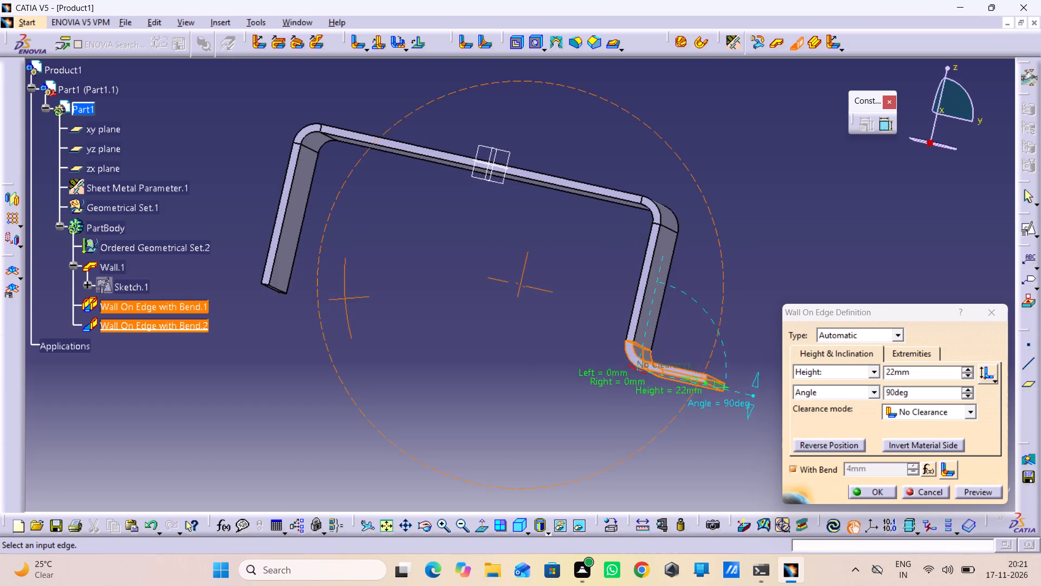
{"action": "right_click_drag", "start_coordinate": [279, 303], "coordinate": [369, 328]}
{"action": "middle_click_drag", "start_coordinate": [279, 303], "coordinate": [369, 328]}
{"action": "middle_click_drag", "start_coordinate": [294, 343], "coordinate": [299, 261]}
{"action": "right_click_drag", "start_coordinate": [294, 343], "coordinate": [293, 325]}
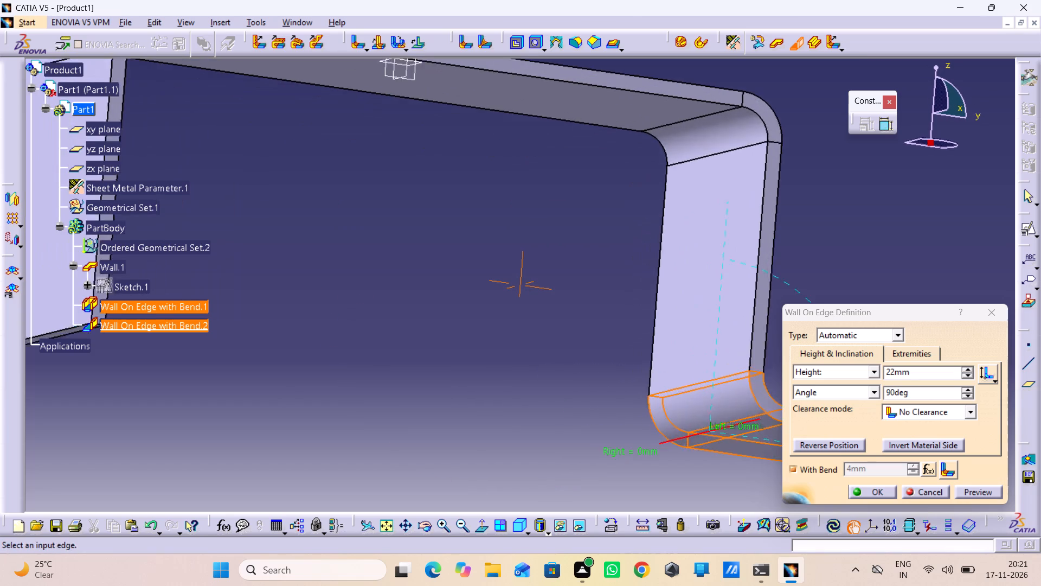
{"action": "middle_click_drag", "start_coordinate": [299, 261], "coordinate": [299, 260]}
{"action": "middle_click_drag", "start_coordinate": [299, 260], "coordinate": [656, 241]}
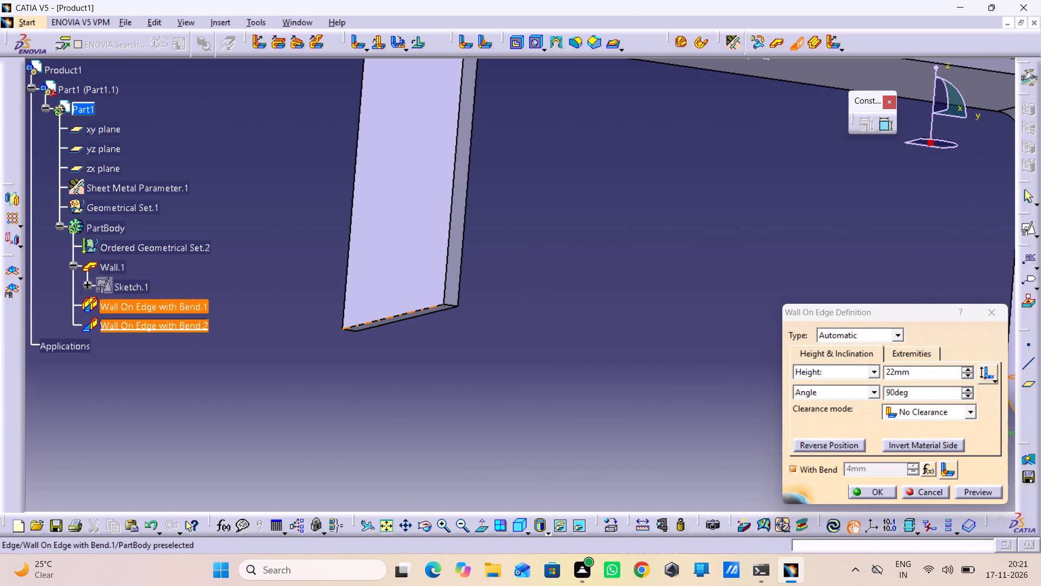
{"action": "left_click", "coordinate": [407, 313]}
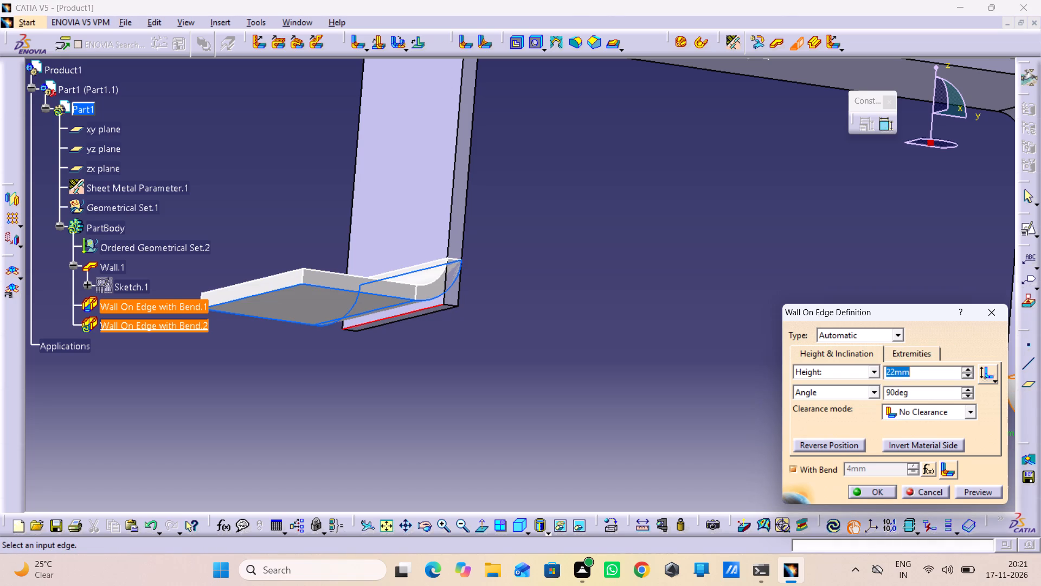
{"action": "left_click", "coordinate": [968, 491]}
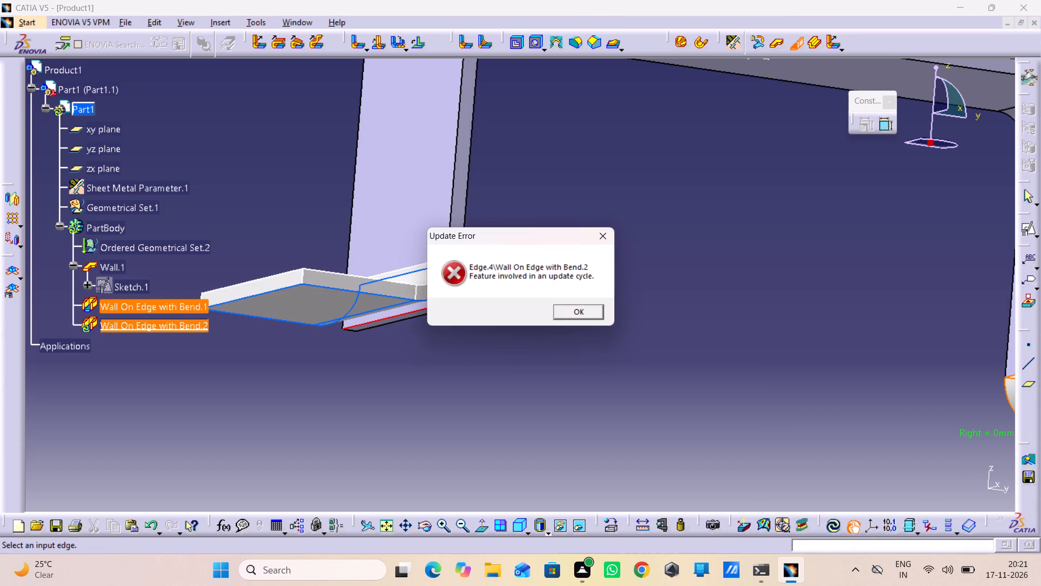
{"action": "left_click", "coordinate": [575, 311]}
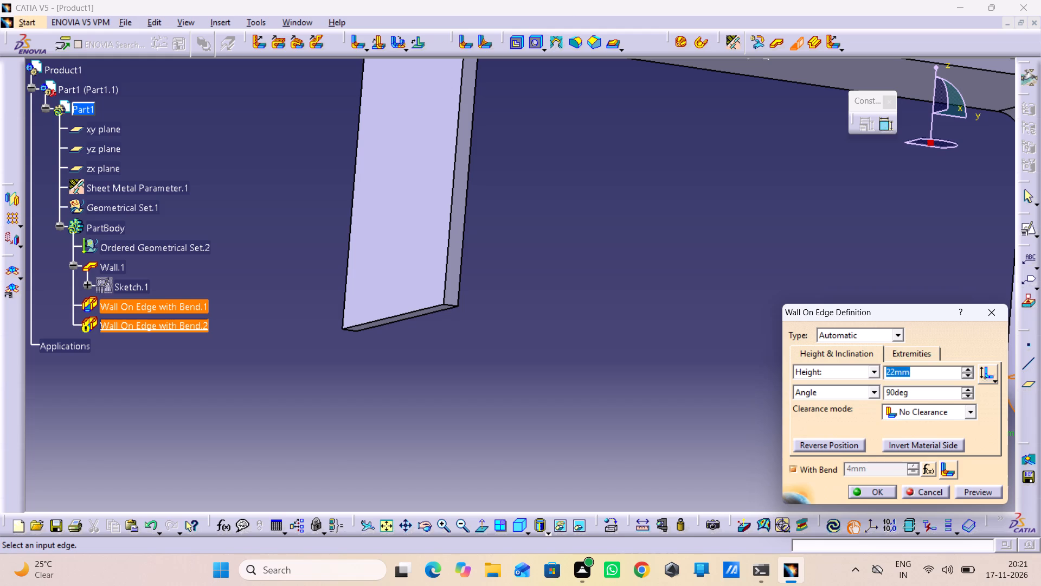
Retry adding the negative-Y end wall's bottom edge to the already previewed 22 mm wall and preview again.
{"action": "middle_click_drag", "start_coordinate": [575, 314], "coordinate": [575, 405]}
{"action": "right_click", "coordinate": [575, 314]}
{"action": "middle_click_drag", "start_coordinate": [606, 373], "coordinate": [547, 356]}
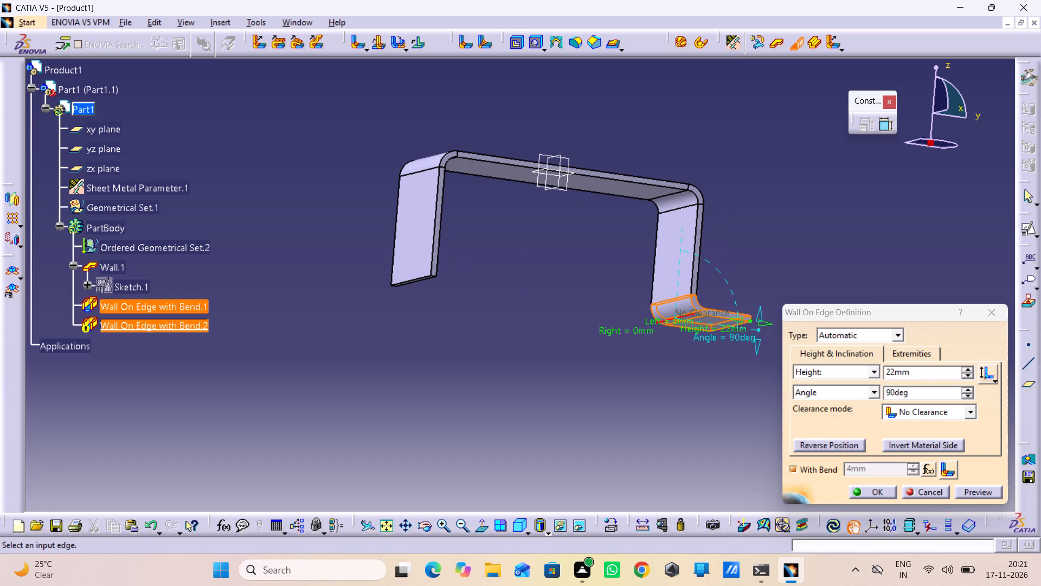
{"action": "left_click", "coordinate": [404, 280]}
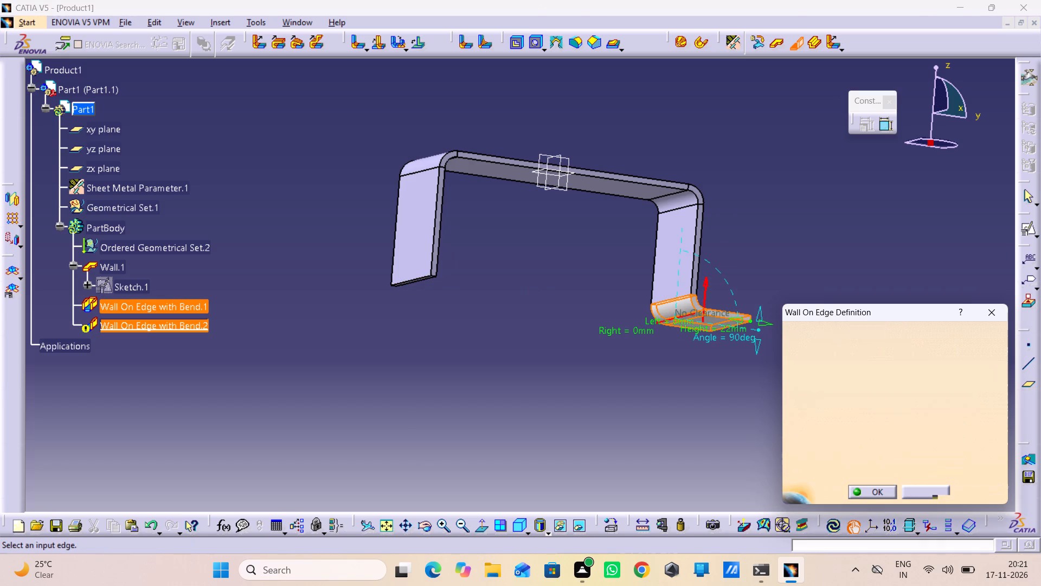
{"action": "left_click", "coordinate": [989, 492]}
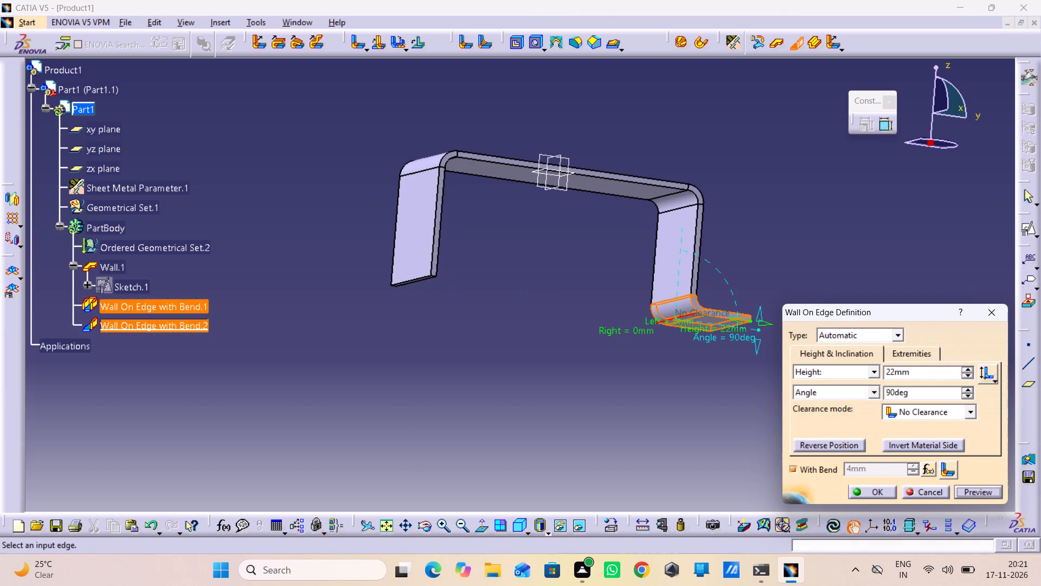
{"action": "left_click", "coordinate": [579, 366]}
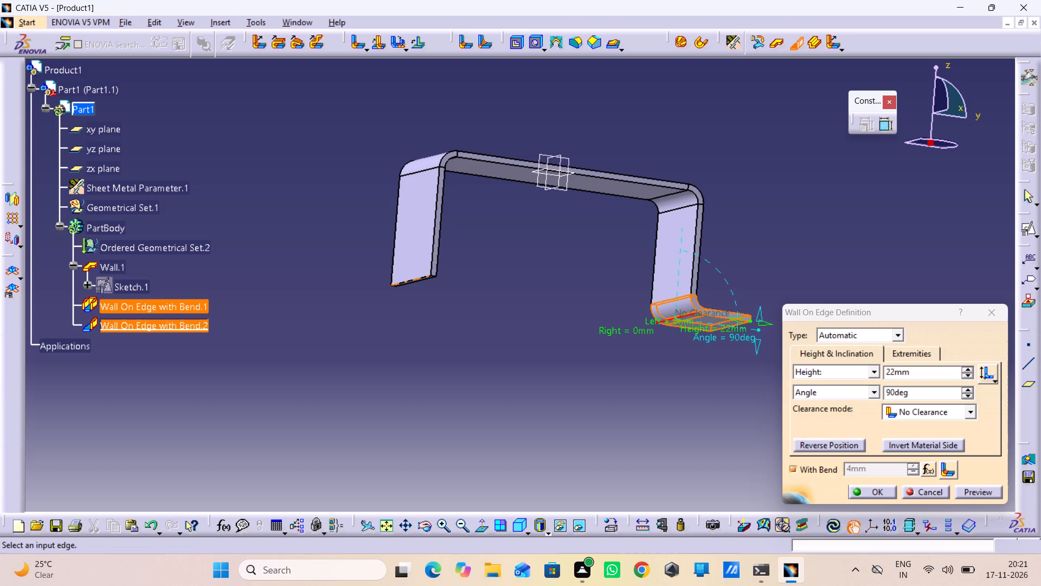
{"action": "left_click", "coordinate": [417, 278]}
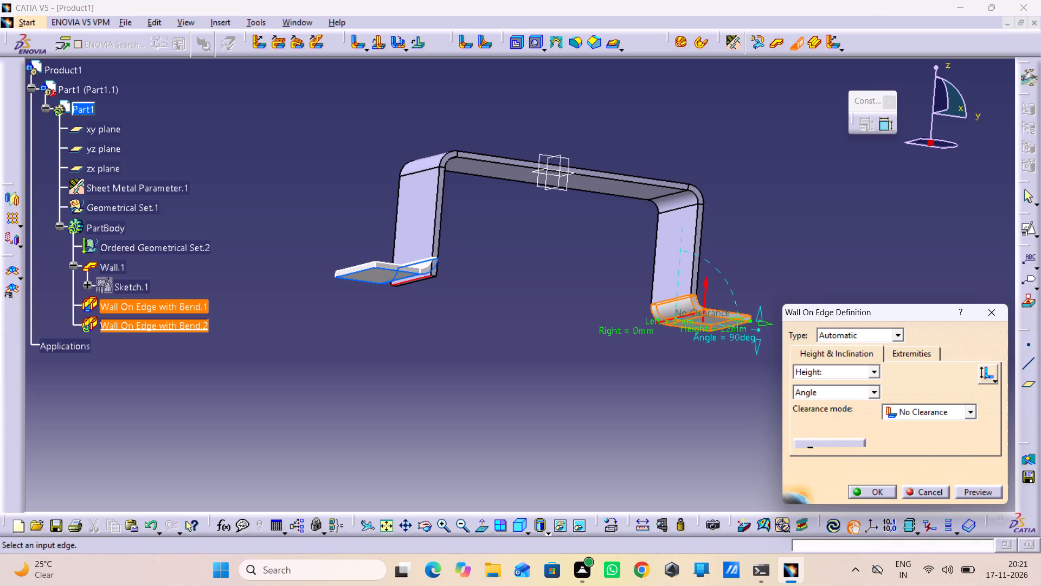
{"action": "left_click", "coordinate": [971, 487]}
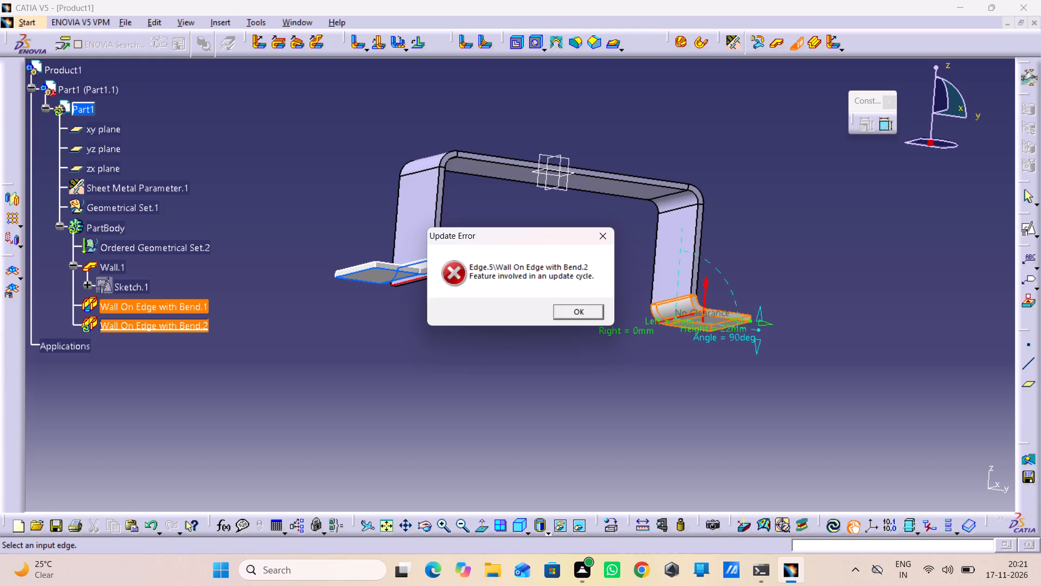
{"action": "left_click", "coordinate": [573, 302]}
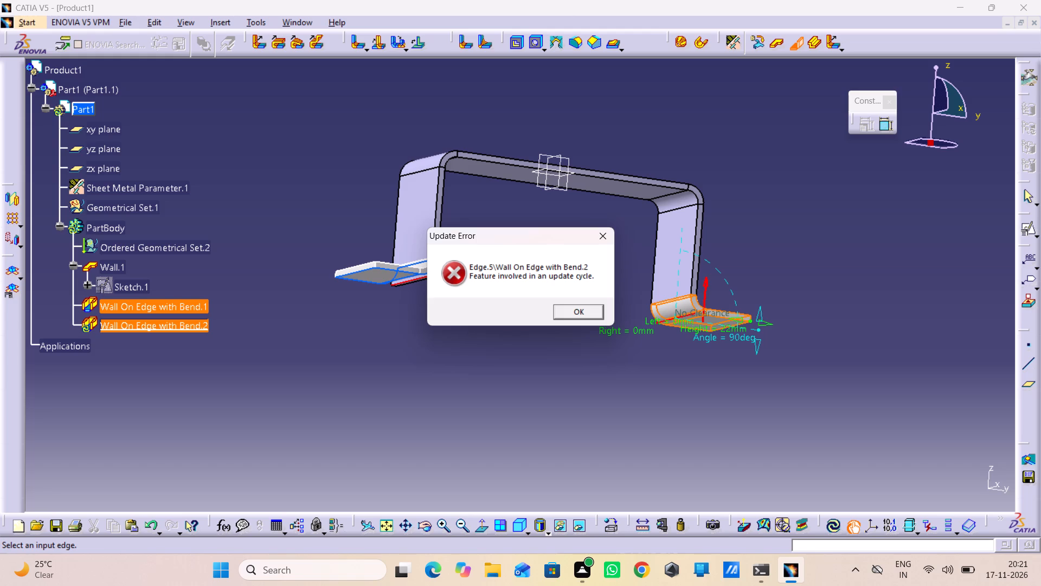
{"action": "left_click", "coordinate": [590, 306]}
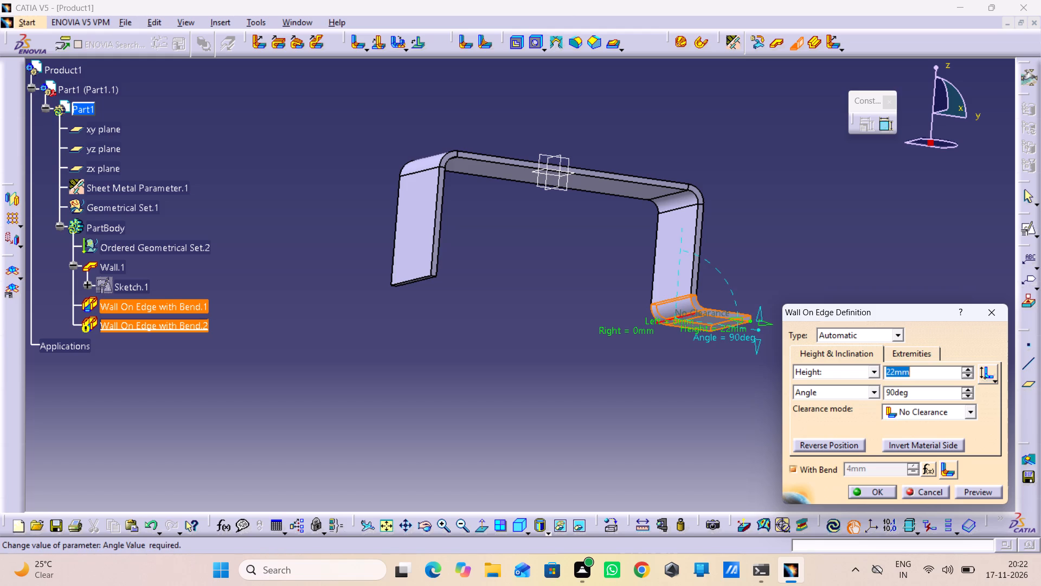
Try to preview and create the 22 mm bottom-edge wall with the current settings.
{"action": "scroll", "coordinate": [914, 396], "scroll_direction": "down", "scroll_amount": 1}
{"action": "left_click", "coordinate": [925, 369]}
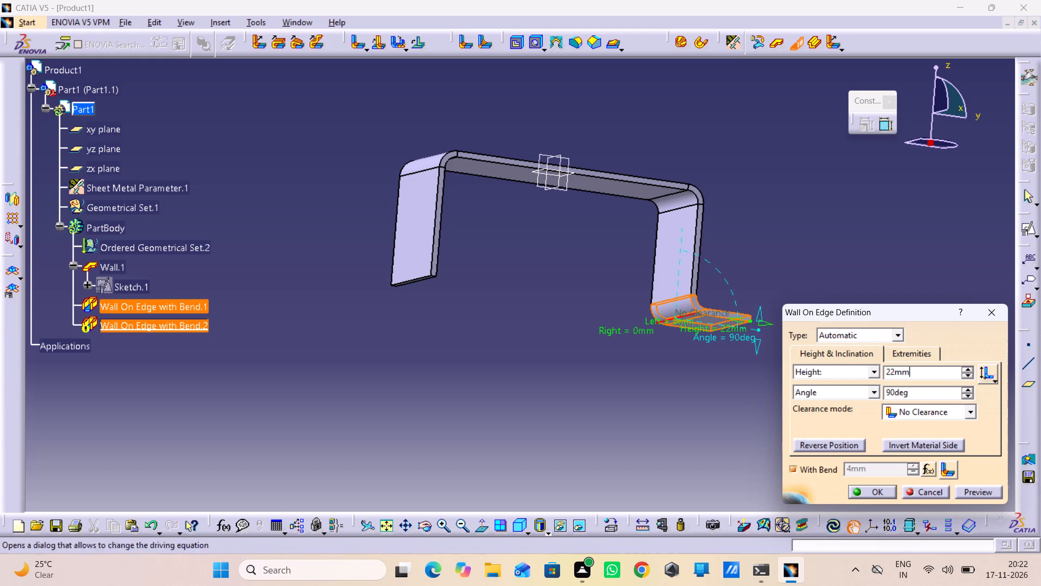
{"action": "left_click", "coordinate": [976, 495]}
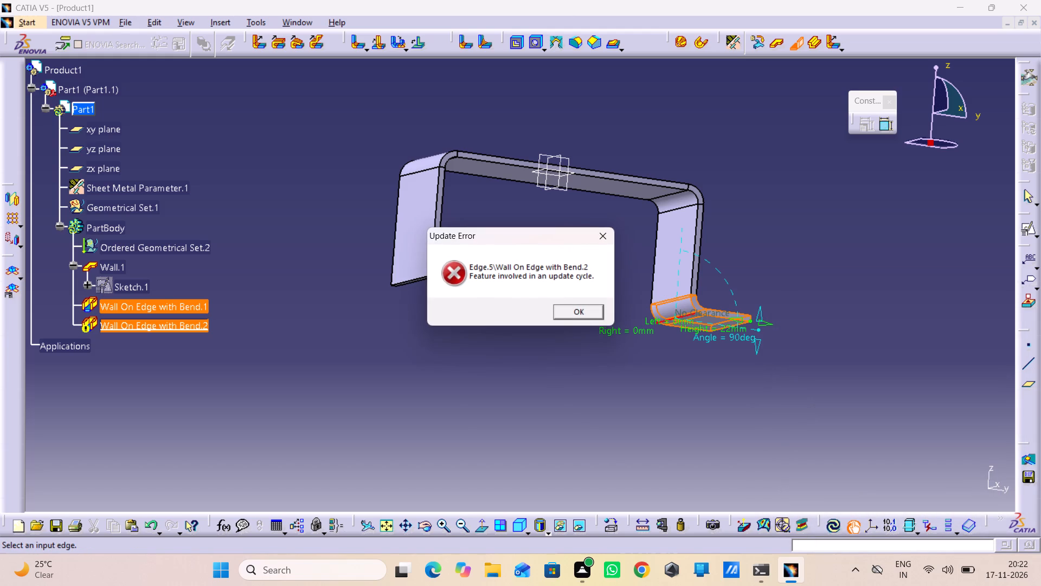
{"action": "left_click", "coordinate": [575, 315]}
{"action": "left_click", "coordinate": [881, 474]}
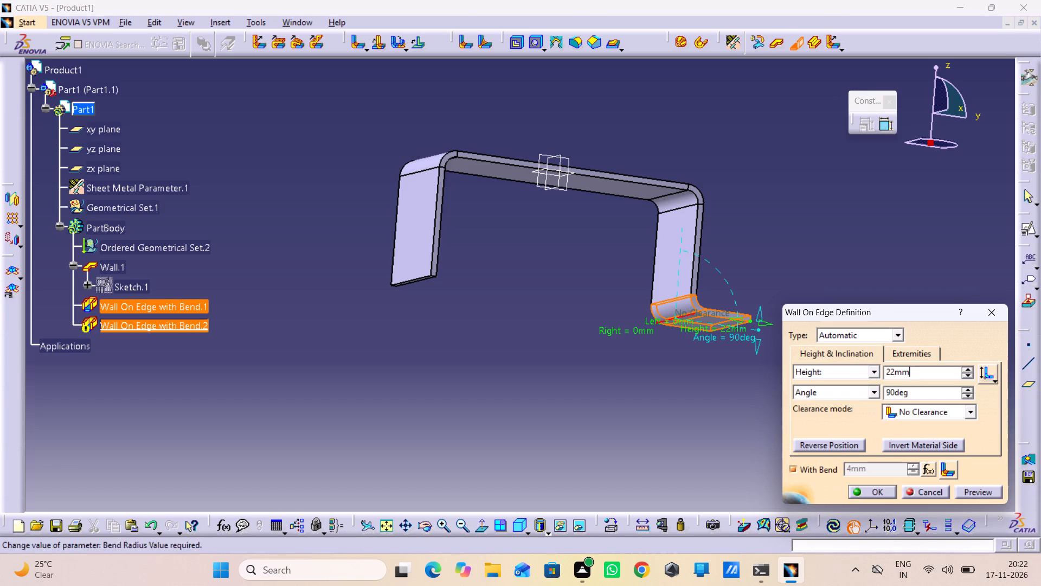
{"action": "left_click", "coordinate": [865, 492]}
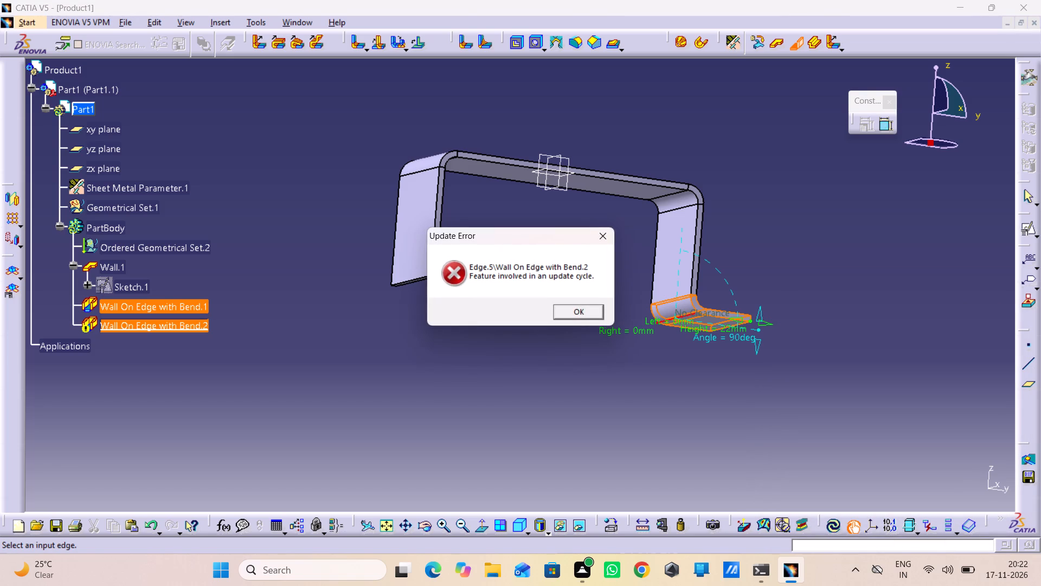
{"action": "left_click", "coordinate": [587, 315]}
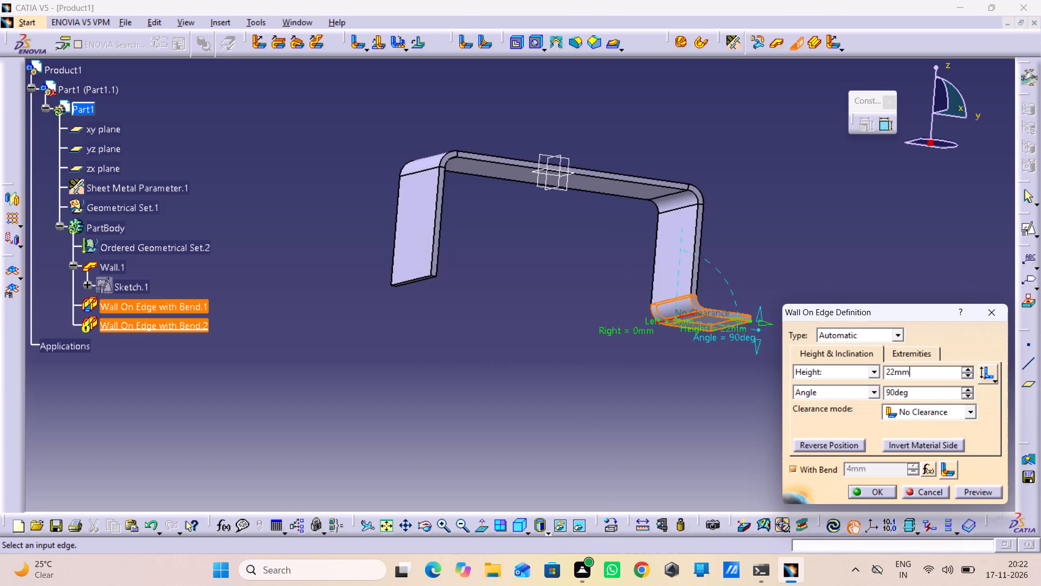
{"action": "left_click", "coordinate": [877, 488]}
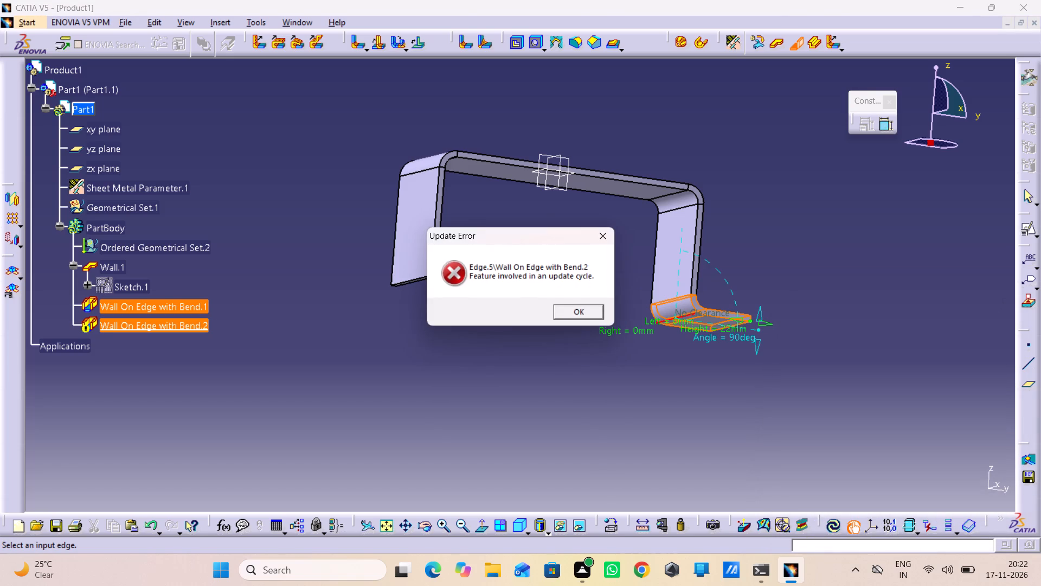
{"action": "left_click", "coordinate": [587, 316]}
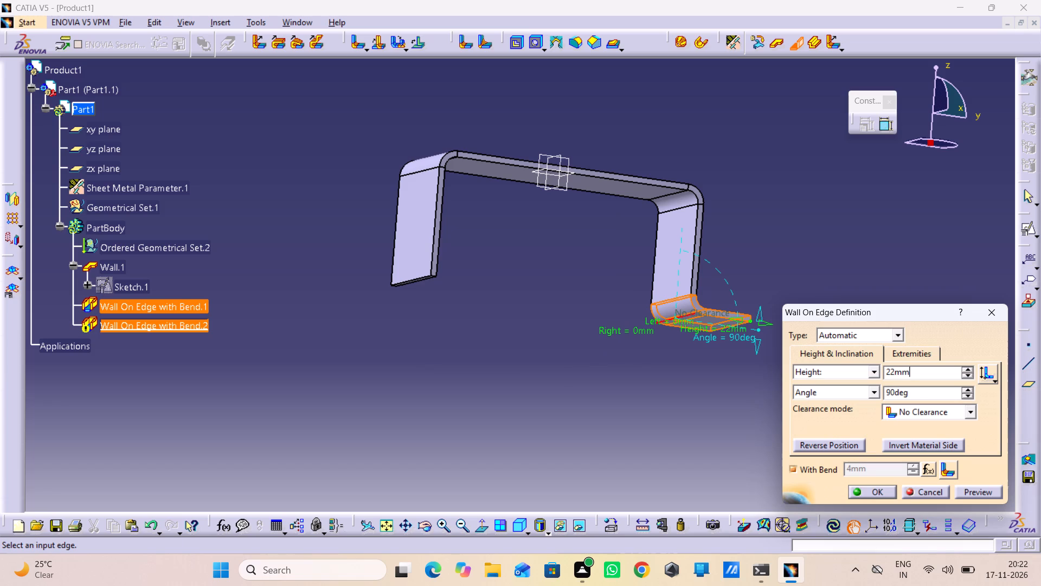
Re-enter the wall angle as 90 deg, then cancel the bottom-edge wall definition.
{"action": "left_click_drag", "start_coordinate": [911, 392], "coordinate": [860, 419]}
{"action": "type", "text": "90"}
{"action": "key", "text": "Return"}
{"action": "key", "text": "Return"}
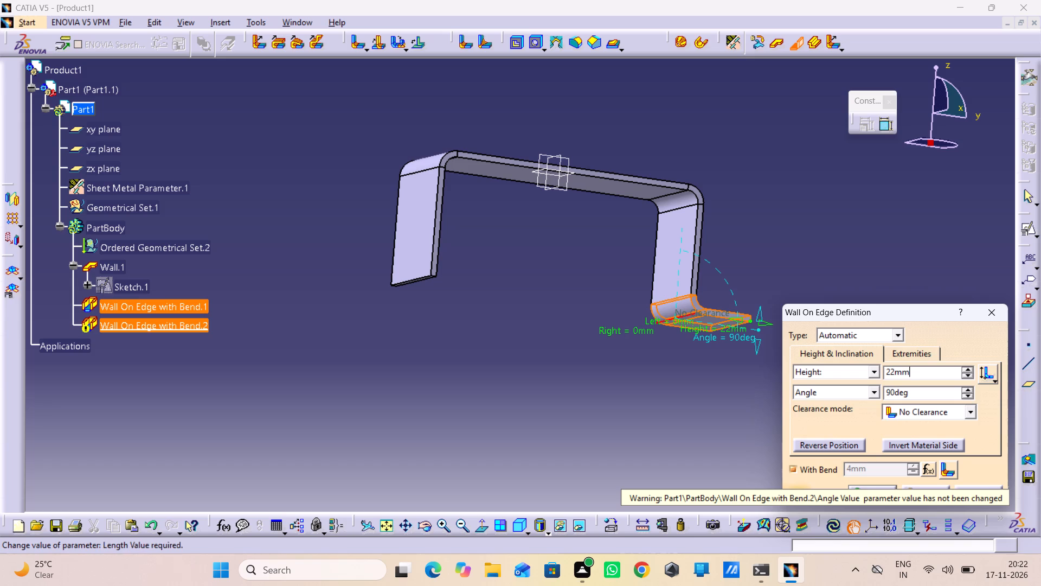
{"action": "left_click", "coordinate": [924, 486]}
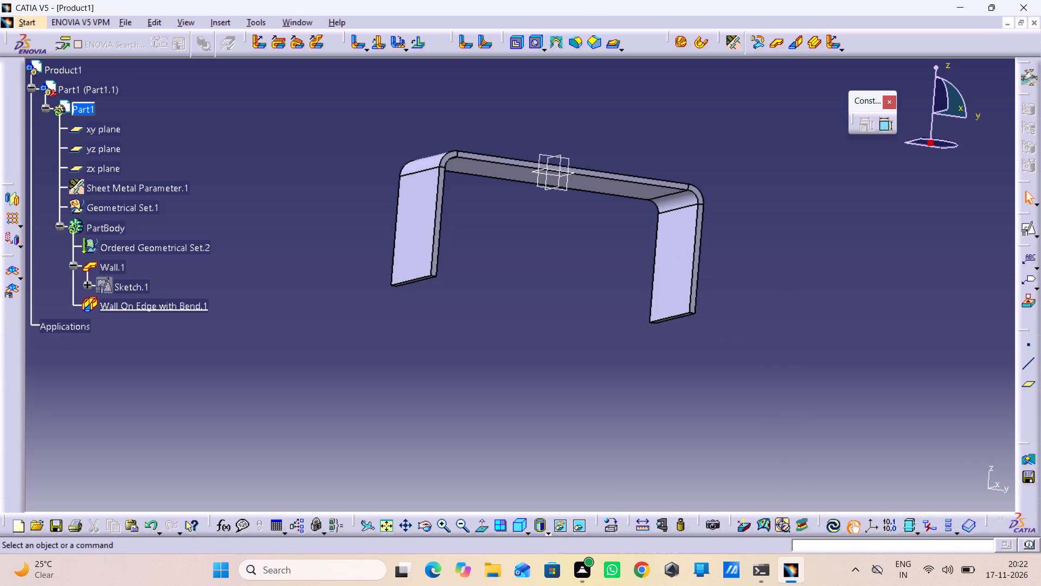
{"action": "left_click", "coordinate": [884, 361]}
Start a new Wall On Edge with bend on the positive-Y end wall's bottom outer edge, invert its material side and set the height to 22 mm.
{"action": "middle_click_drag", "start_coordinate": [807, 270], "coordinate": [587, 288]}
{"action": "right_click_drag", "start_coordinate": [787, 259], "coordinate": [587, 285]}
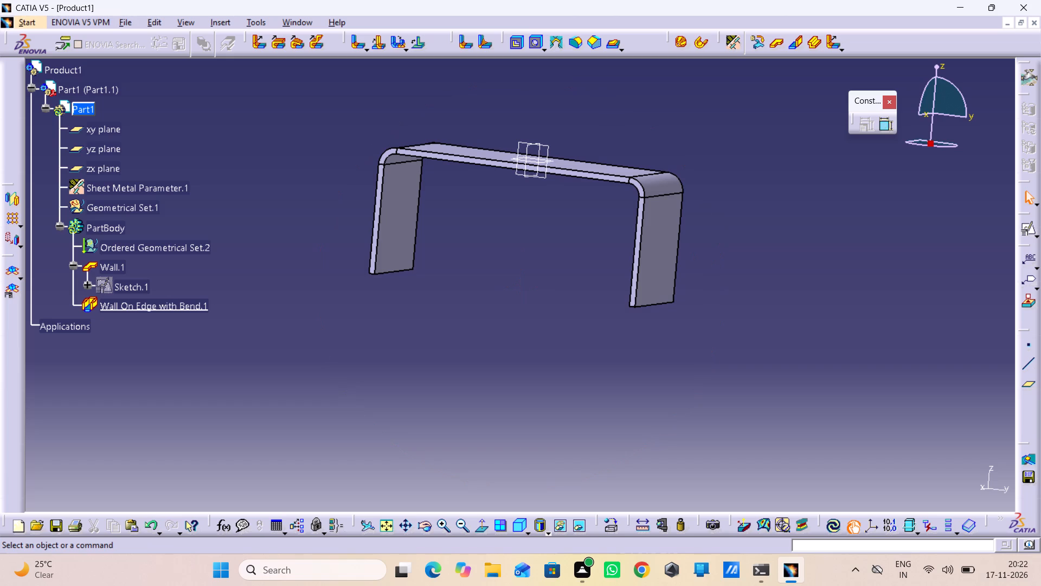
{"action": "left_click", "coordinate": [788, 43]}
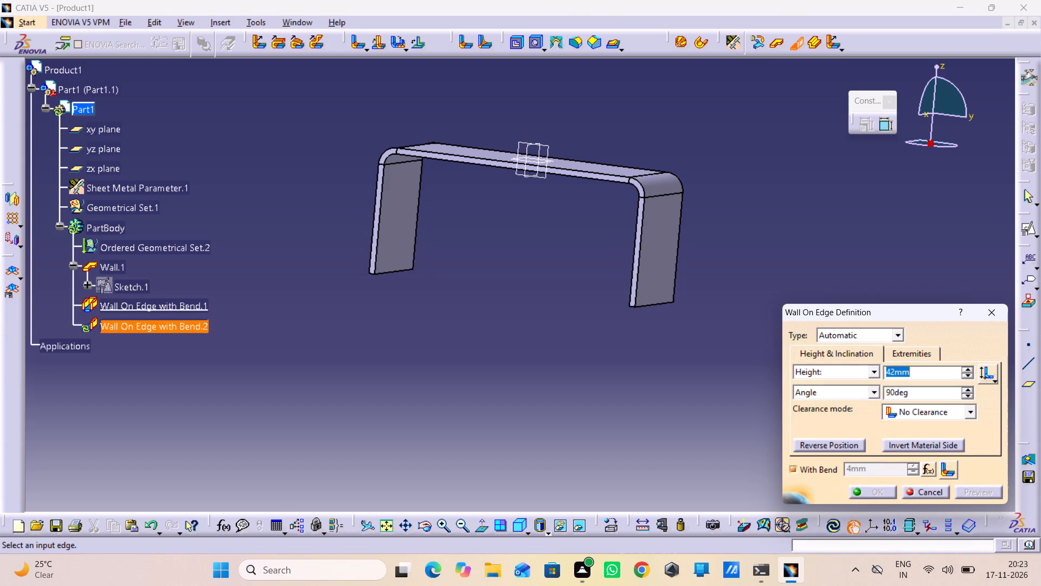
{"action": "left_click_drag", "start_coordinate": [661, 300], "coordinate": [654, 301]}
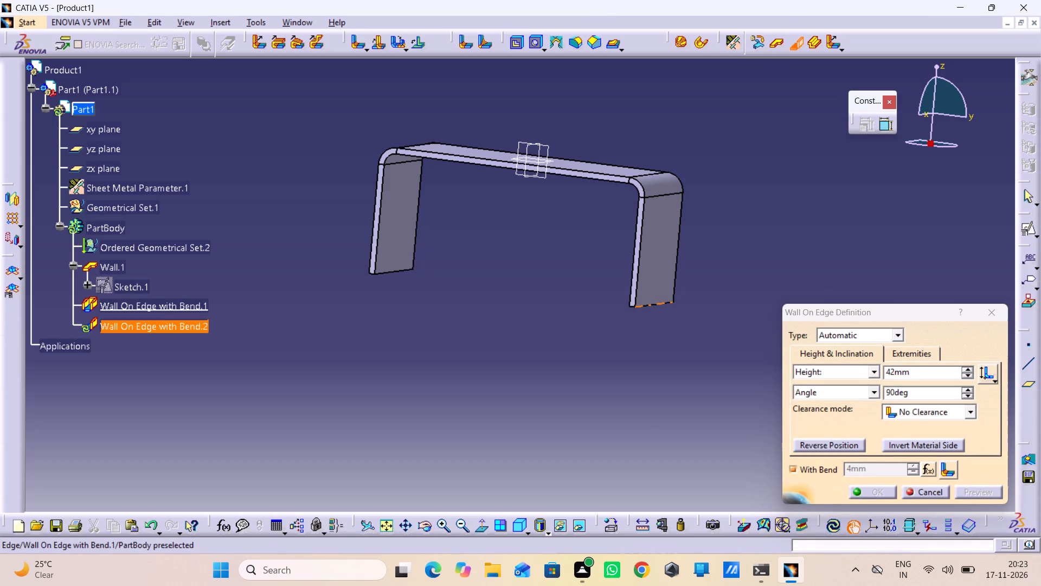
{"action": "left_click", "coordinate": [656, 305]}
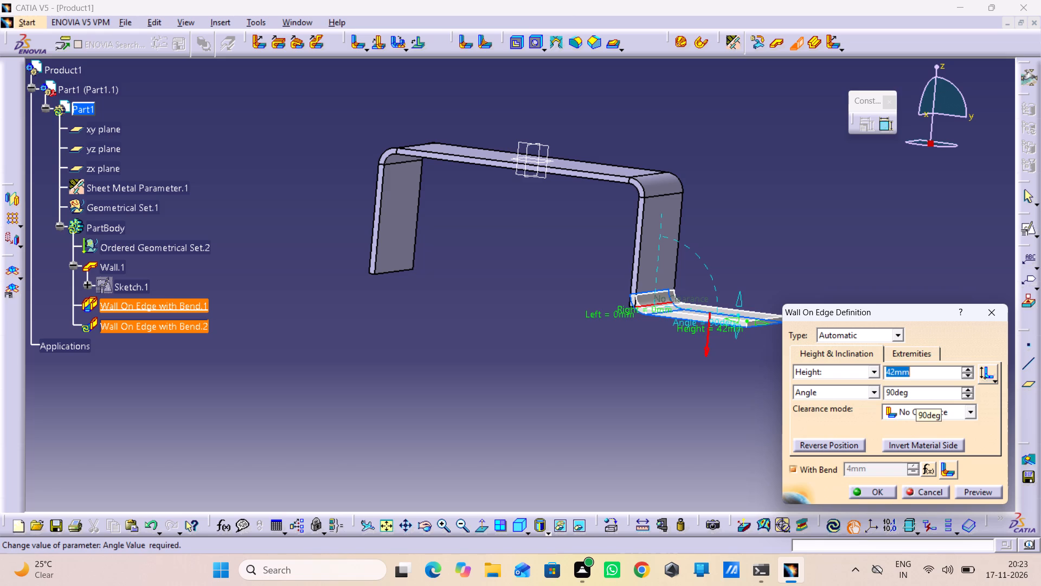
{"action": "left_click", "coordinate": [725, 309]}
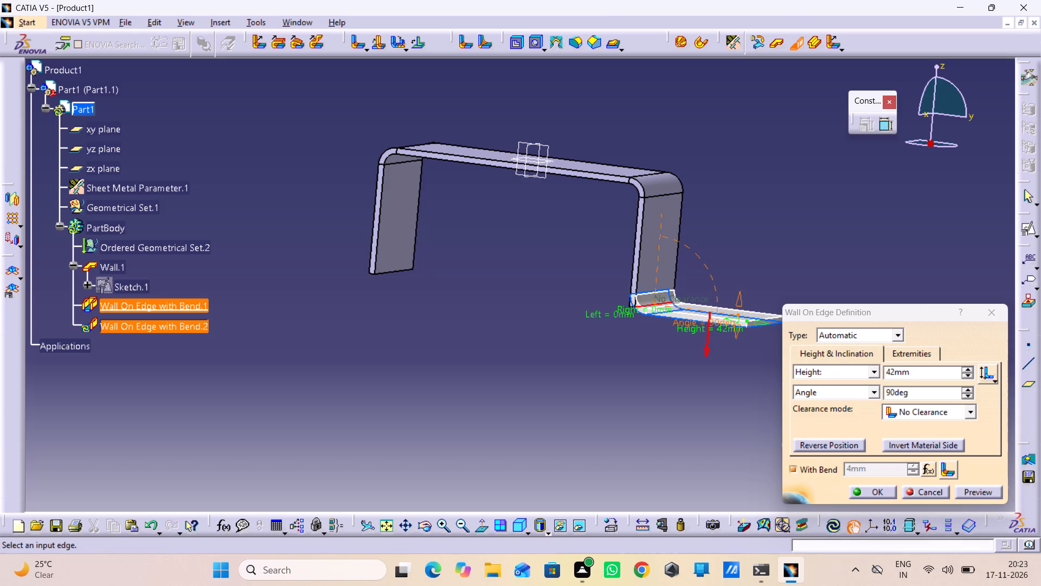
{"action": "left_click", "coordinate": [714, 321]}
{"action": "left_click", "coordinate": [770, 281]}
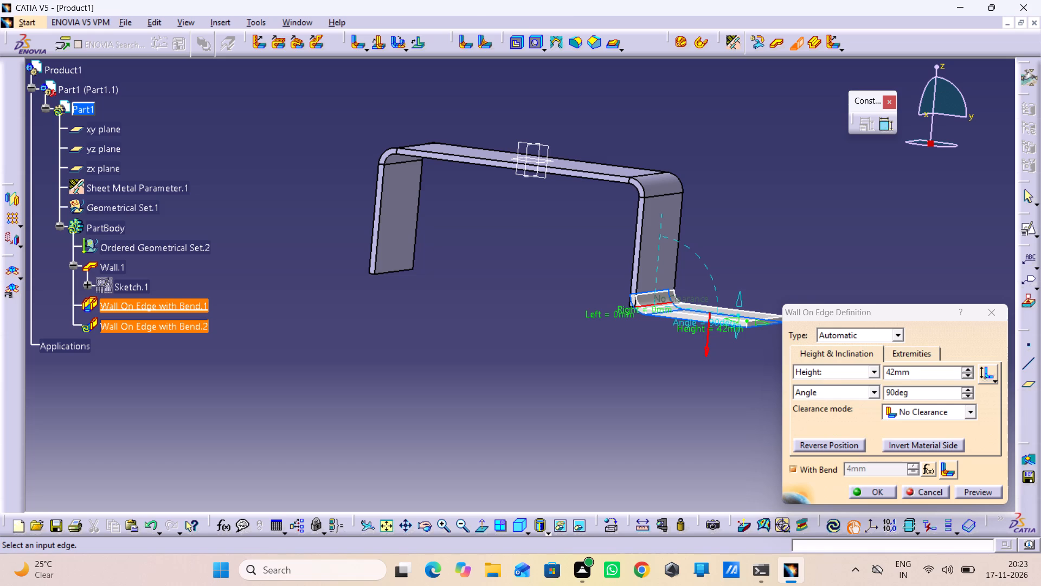
{"action": "left_click", "coordinate": [708, 341]}
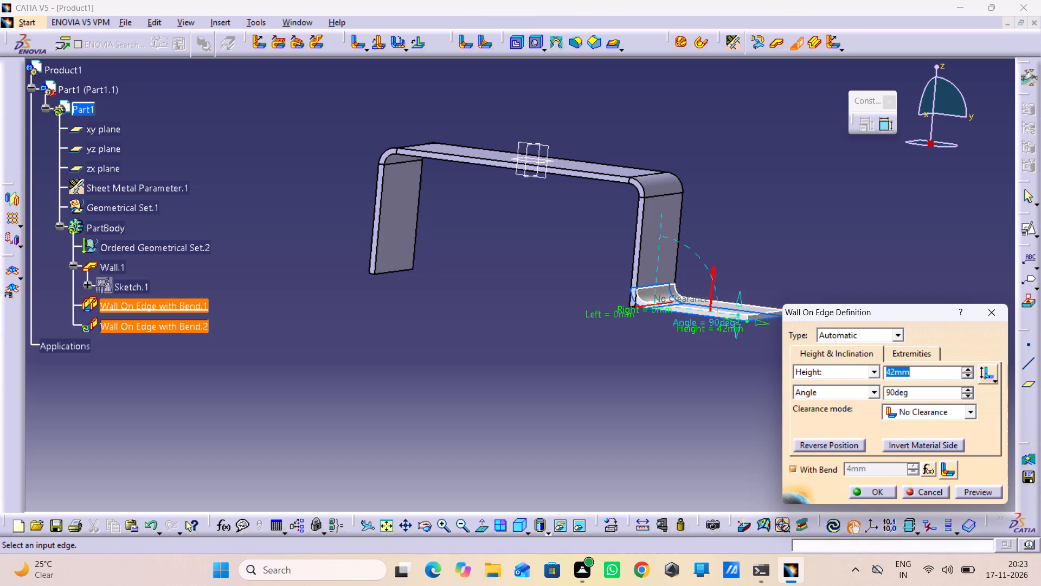
{"action": "type", "text": "22"}
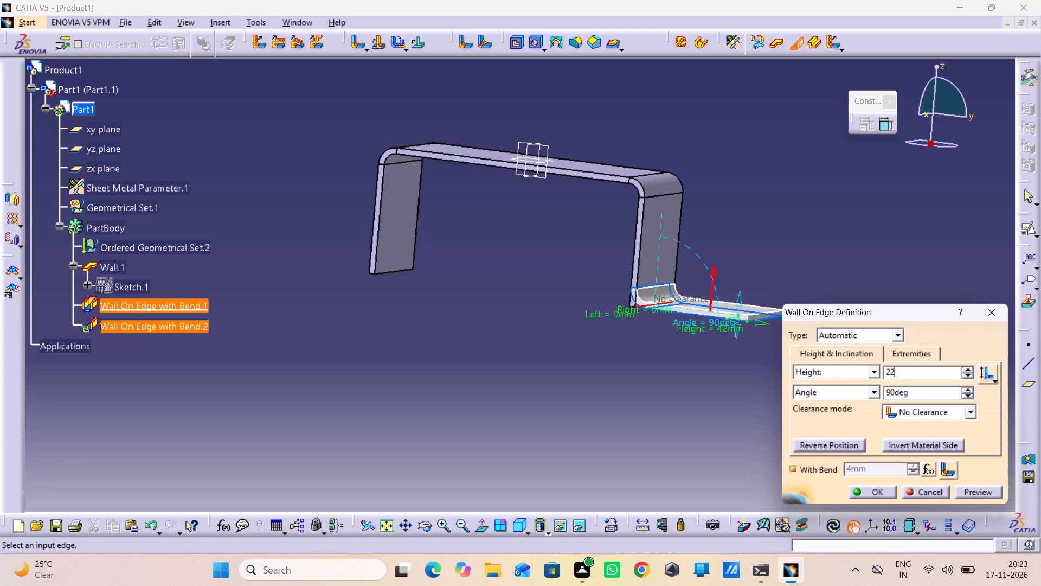
Add the negative-Y end wall's bottom edge to the wall definition and preview both outward walls.
{"action": "middle_click_drag", "start_coordinate": [383, 307], "coordinate": [525, 263]}
{"action": "right_click_drag", "start_coordinate": [383, 307], "coordinate": [525, 263]}
{"action": "left_click", "coordinate": [402, 255]}
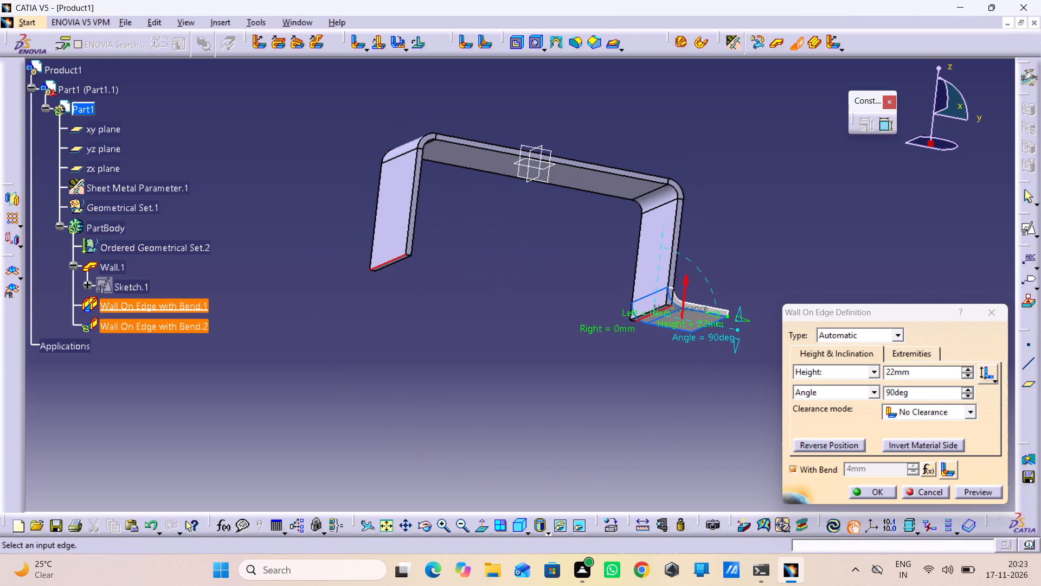
{"action": "left_click", "coordinate": [984, 493]}
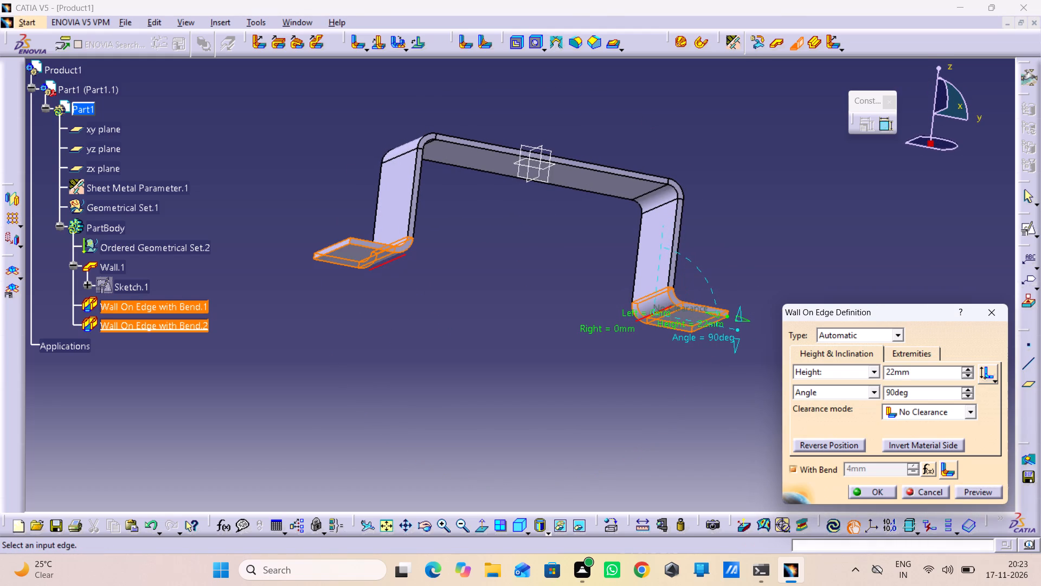
Accept the Wall On Edge definition to create both 22 mm outward bottom walls.
{"action": "left_click", "coordinate": [866, 491]}
{"action": "left_click", "coordinate": [657, 421]}
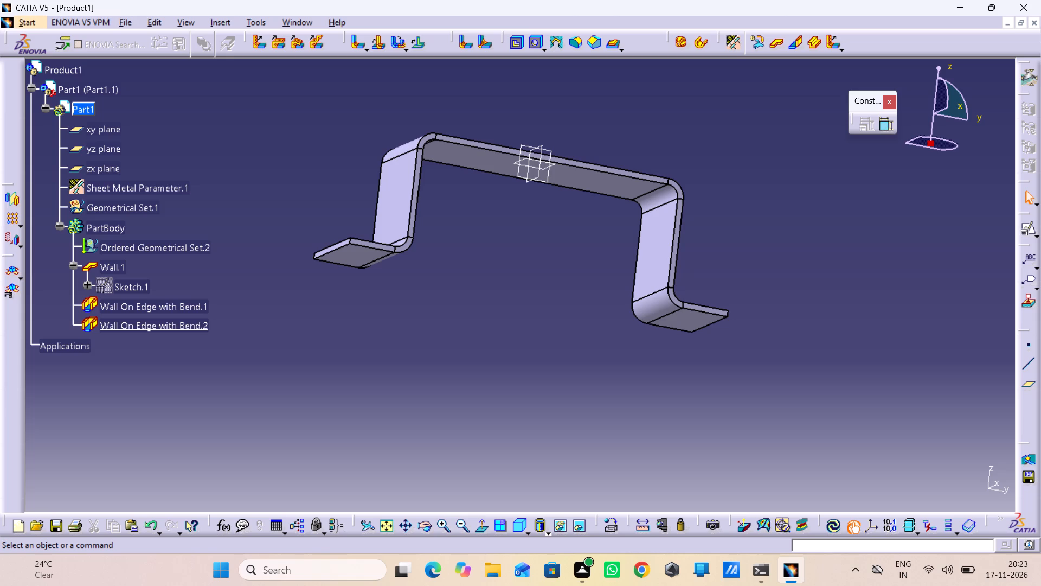
{"action": "left_click", "coordinate": [666, 415]}
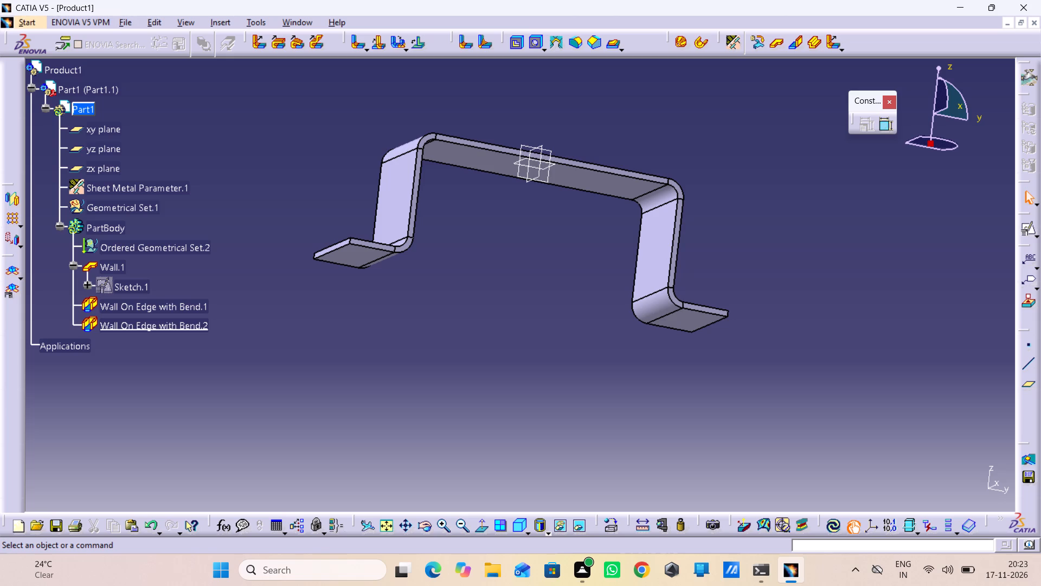
{"action": "left_click", "coordinate": [666, 415]}
Start a Corner feature with a 7 mm radius and select the two free outer corner edges of the negative-Y outward wall.
{"action": "left_click", "coordinate": [217, 19]}
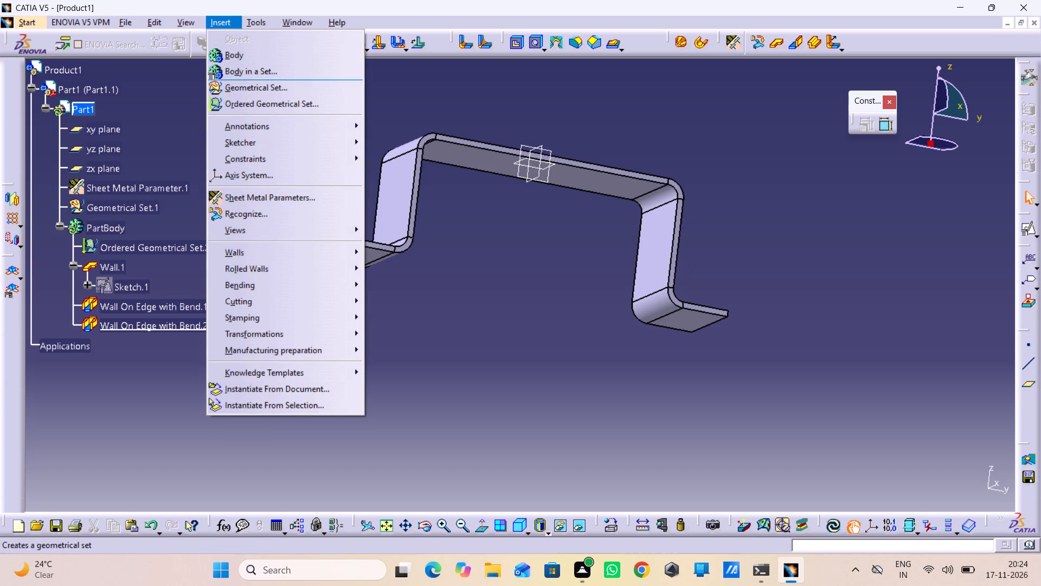
{"action": "left_click", "coordinate": [282, 297]}
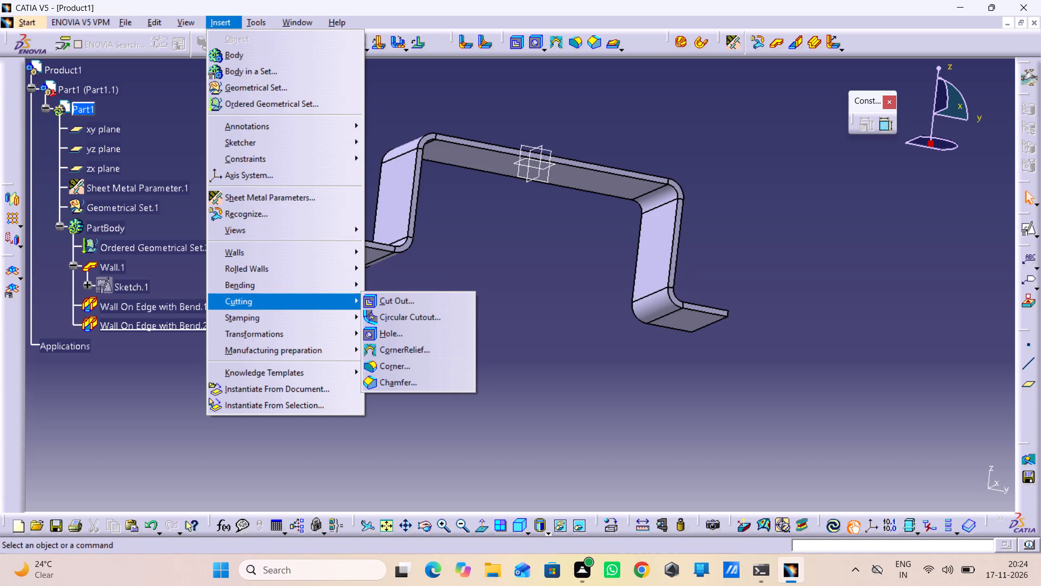
{"action": "left_click", "coordinate": [575, 42]}
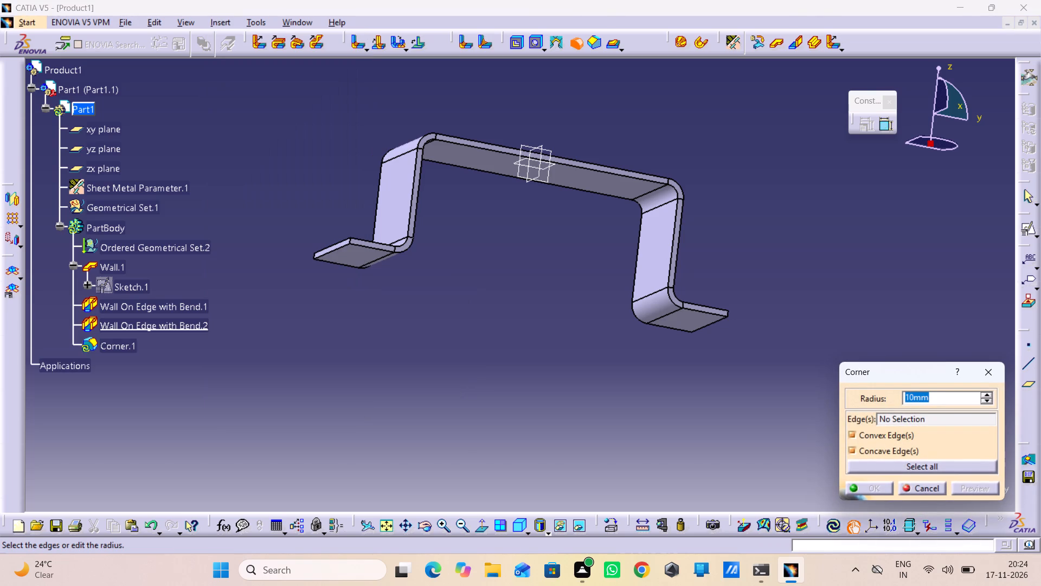
{"action": "key", "text": "7"}
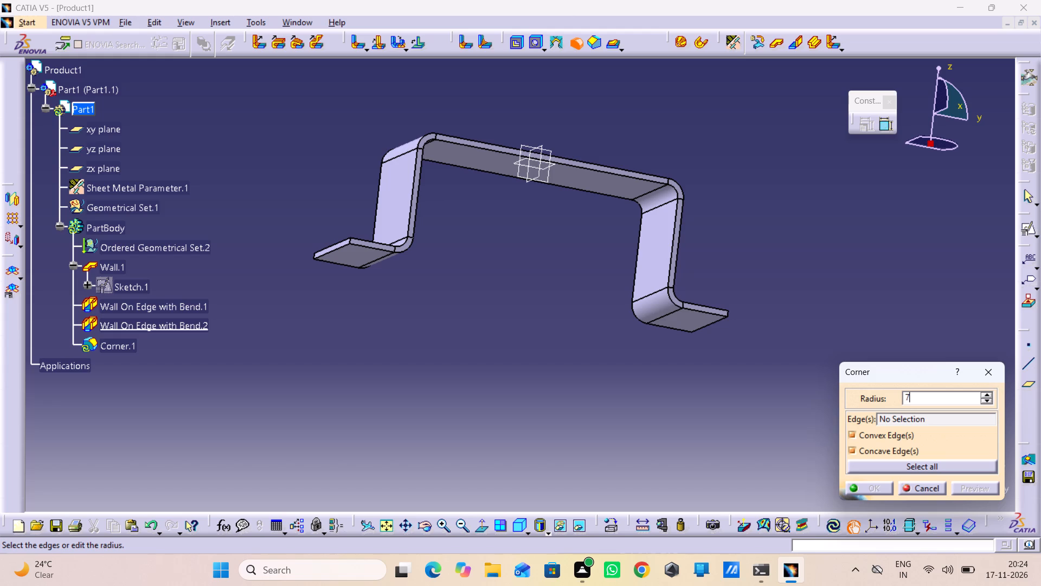
{"action": "middle_click_drag", "start_coordinate": [335, 276], "coordinate": [329, 207]}
{"action": "right_click", "coordinate": [335, 276]}
{"action": "middle_click_drag", "start_coordinate": [366, 220], "coordinate": [547, 261]}
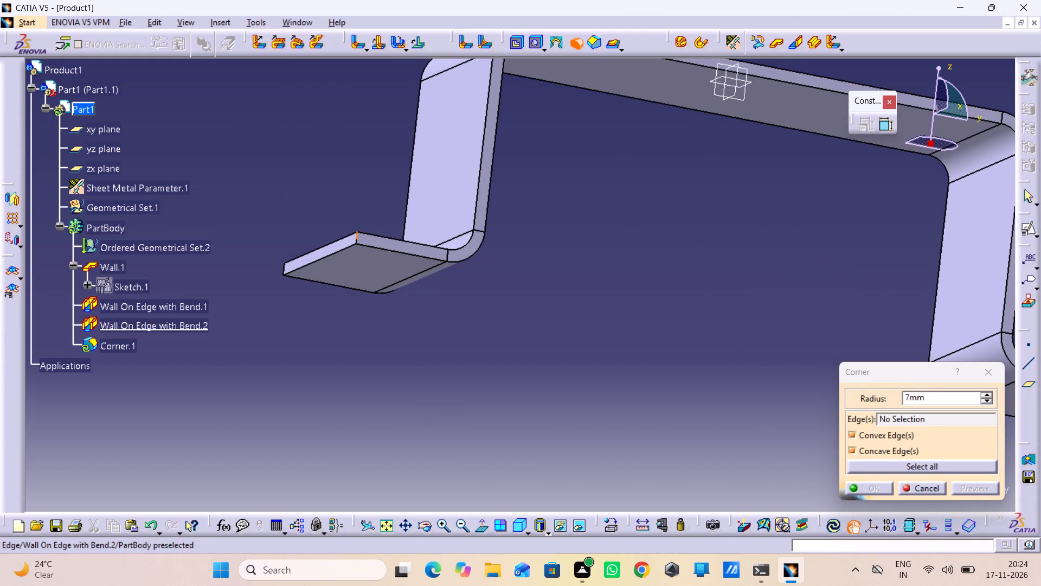
{"action": "left_click", "coordinate": [358, 235]}
{"action": "middle_click_drag", "start_coordinate": [298, 295], "coordinate": [402, 334]}
{"action": "right_click_drag", "start_coordinate": [298, 295], "coordinate": [402, 334]}
{"action": "left_click", "coordinate": [393, 315]}
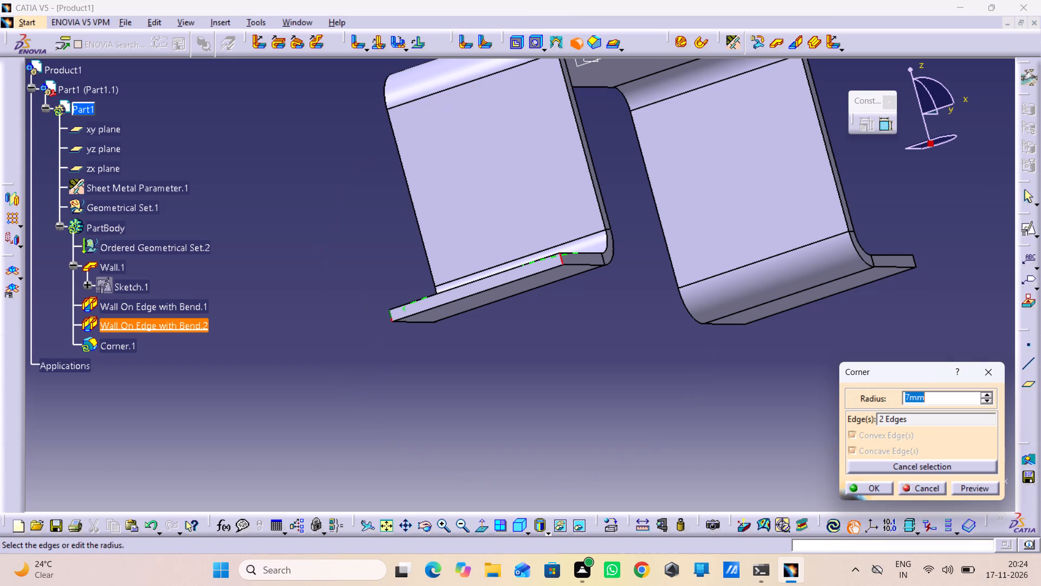
Add the two free outer corner edges of the positive-Y outward wall to the selection and create the 7 mm corners.
{"action": "middle_click_drag", "start_coordinate": [517, 316], "coordinate": [327, 308]}
{"action": "right_click_drag", "start_coordinate": [518, 316], "coordinate": [327, 308]}
{"action": "middle_click_drag", "start_coordinate": [506, 282], "coordinate": [533, 322]}
{"action": "right_click_drag", "start_coordinate": [506, 282], "coordinate": [512, 285]}
{"action": "middle_click_drag", "start_coordinate": [613, 292], "coordinate": [307, 241]}
{"action": "middle_click_drag", "start_coordinate": [542, 314], "coordinate": [528, 253]}
{"action": "right_click", "coordinate": [542, 314]}
{"action": "left_click", "coordinate": [695, 298]}
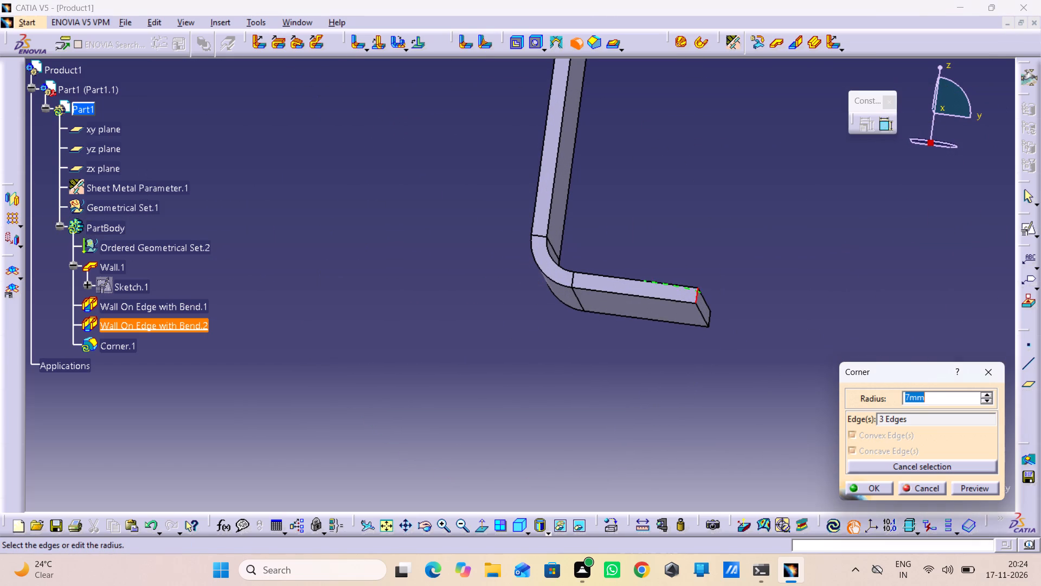
{"action": "middle_click_drag", "start_coordinate": [736, 311], "coordinate": [607, 308]}
{"action": "right_click_drag", "start_coordinate": [736, 311], "coordinate": [607, 308]}
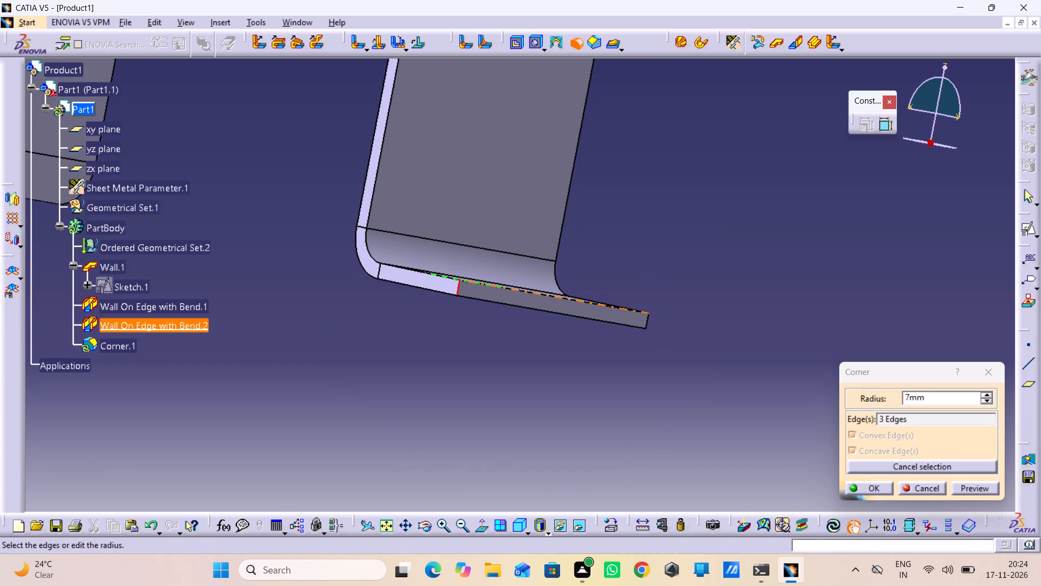
{"action": "left_click", "coordinate": [646, 320]}
{"action": "left_click", "coordinate": [972, 484]}
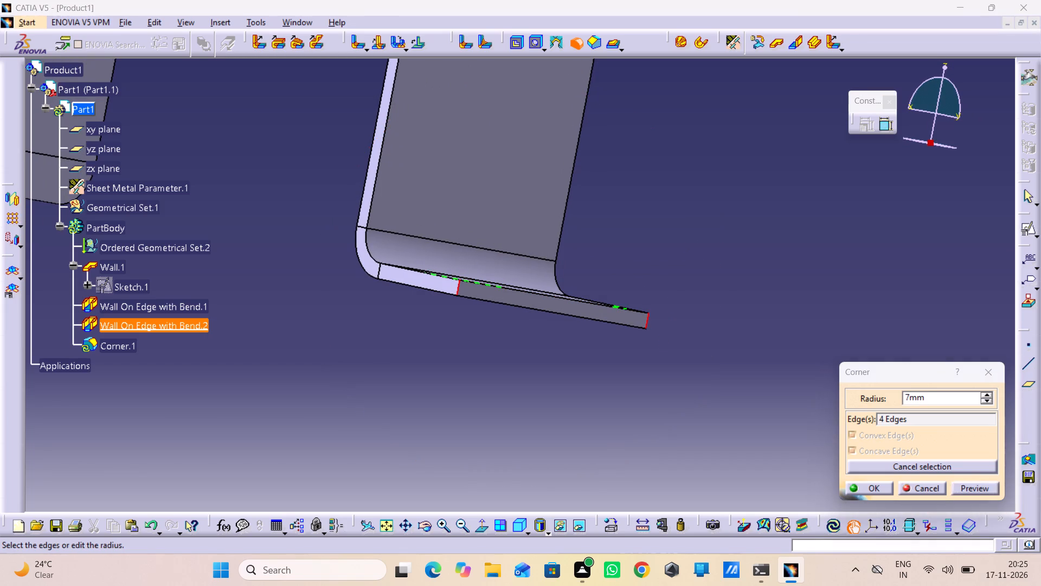
{"action": "left_click", "coordinate": [878, 494]}
{"action": "left_click", "coordinate": [822, 376]}
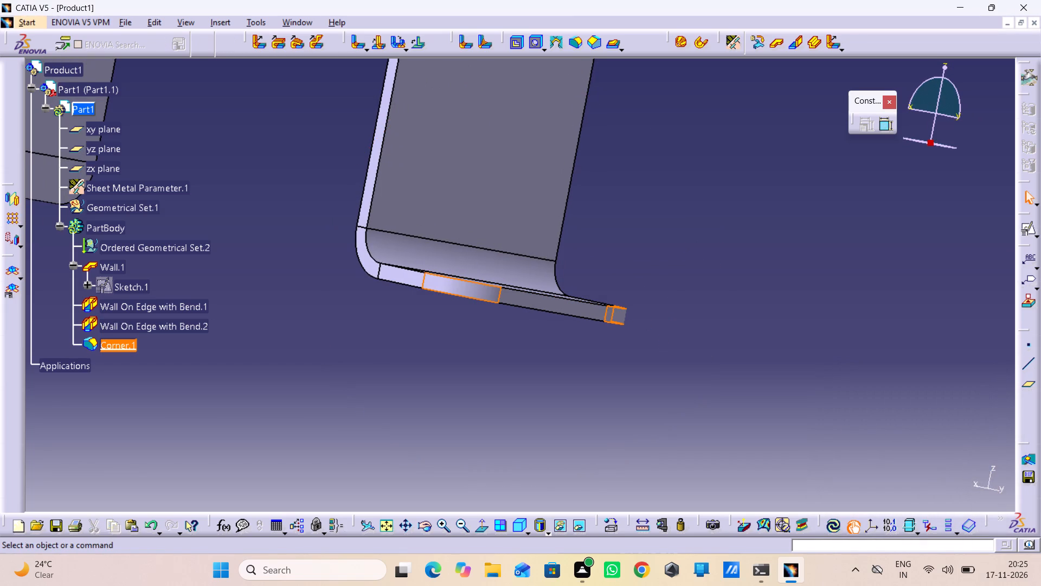
Examine the whole bracket and the rounded corners of its outward bottom walls.
{"action": "middle_click_drag", "start_coordinate": [801, 350], "coordinate": [807, 433]}
{"action": "right_click", "coordinate": [801, 350]}
{"action": "middle_click_drag", "start_coordinate": [375, 196], "coordinate": [369, 217]}
{"action": "right_click_drag", "start_coordinate": [375, 196], "coordinate": [369, 217]}
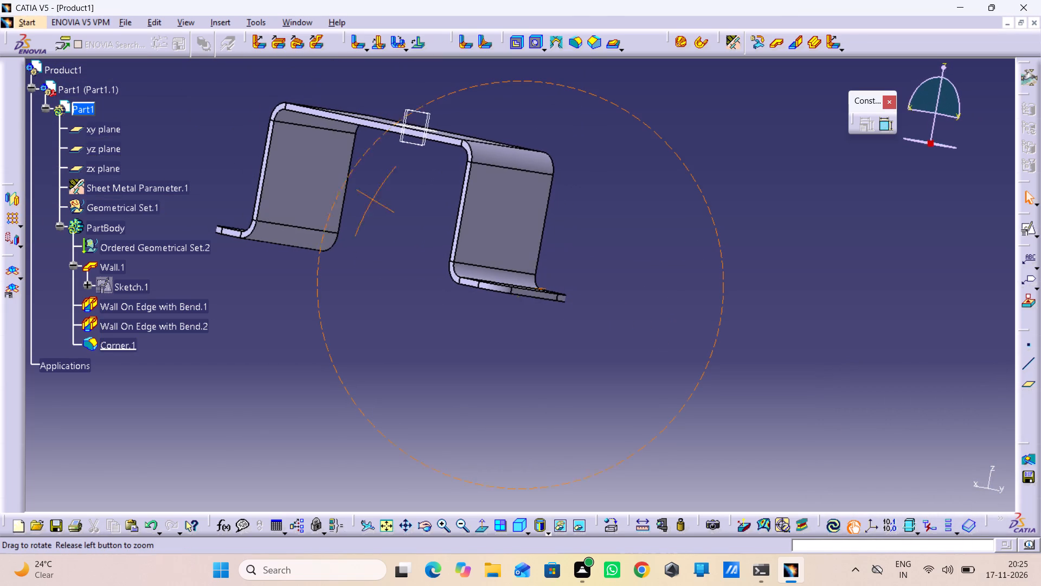
{"action": "right_click_drag", "start_coordinate": [369, 217], "coordinate": [368, 264]}
{"action": "middle_click_drag", "start_coordinate": [369, 217], "coordinate": [368, 264]}
{"action": "middle_click_drag", "start_coordinate": [368, 264], "coordinate": [457, 269]}
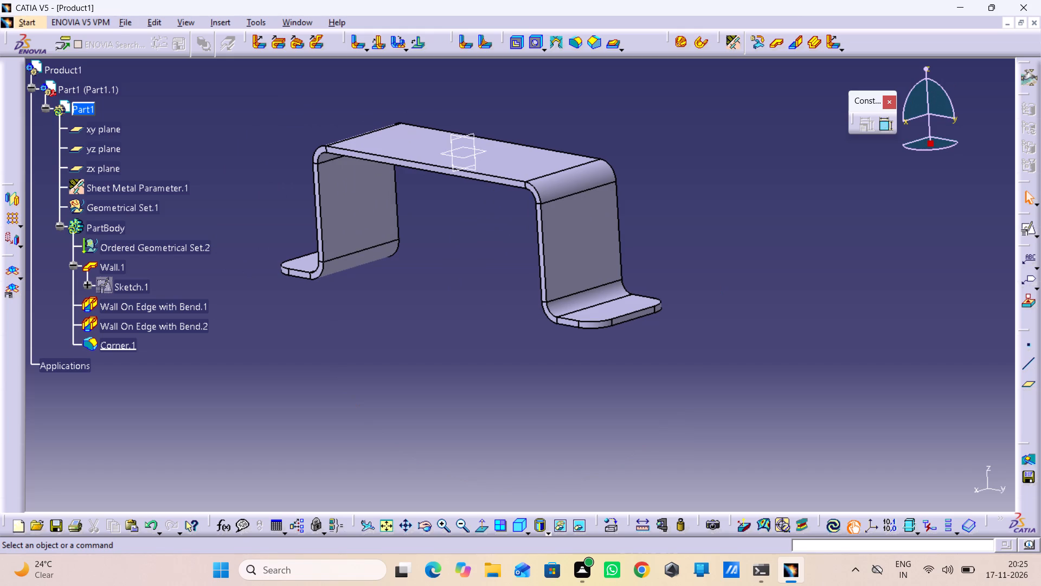
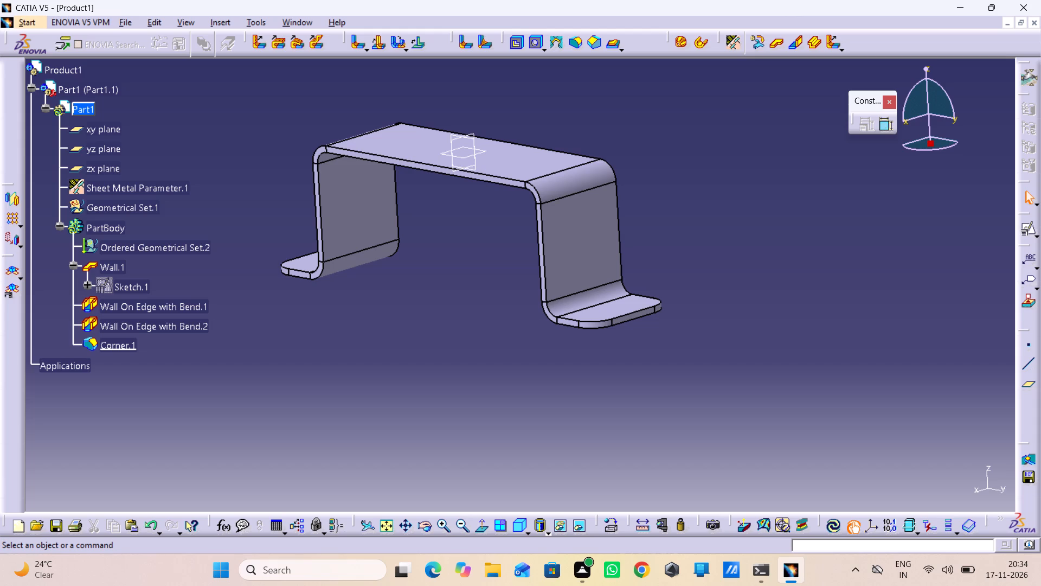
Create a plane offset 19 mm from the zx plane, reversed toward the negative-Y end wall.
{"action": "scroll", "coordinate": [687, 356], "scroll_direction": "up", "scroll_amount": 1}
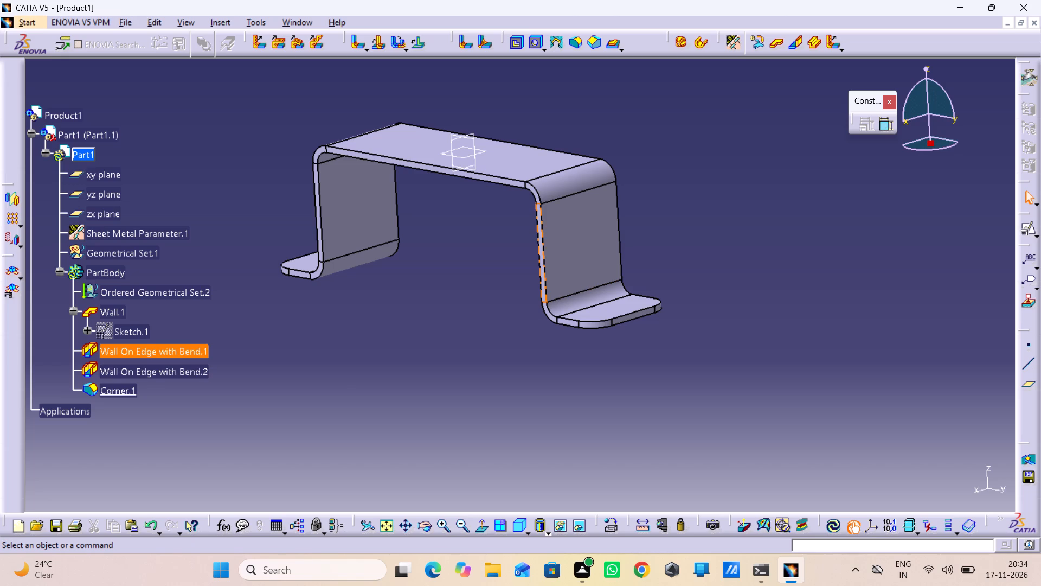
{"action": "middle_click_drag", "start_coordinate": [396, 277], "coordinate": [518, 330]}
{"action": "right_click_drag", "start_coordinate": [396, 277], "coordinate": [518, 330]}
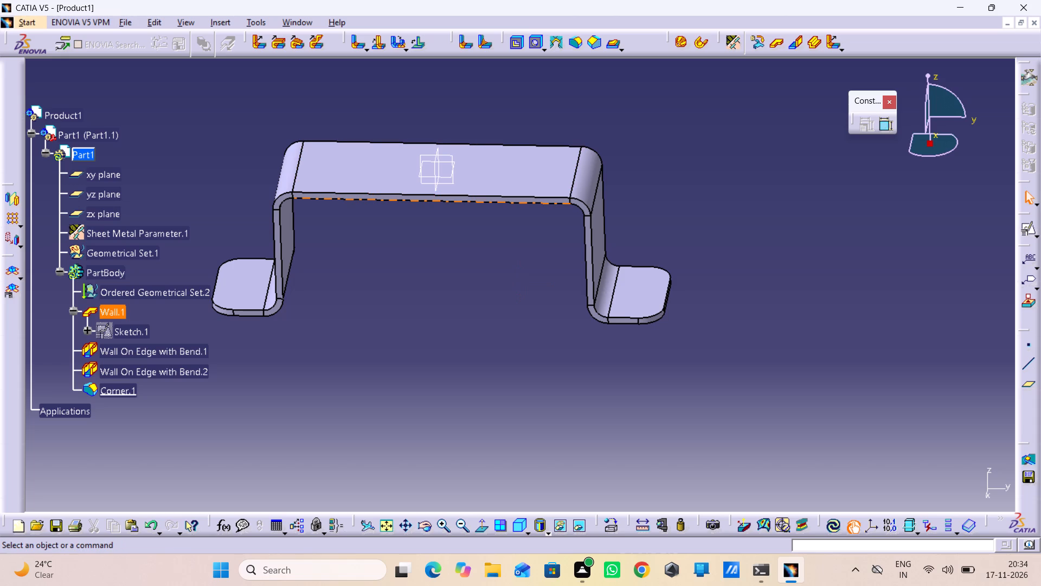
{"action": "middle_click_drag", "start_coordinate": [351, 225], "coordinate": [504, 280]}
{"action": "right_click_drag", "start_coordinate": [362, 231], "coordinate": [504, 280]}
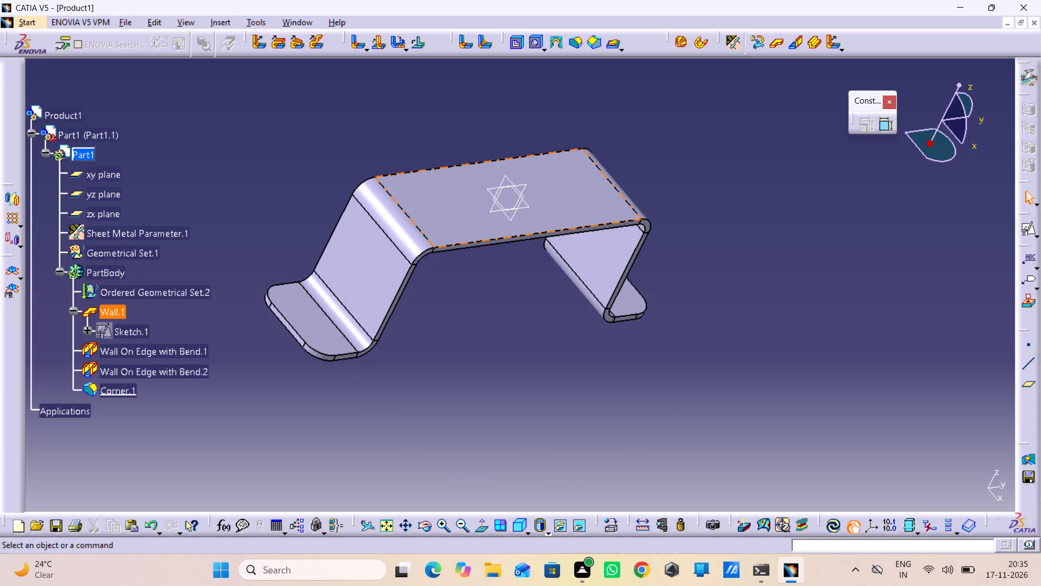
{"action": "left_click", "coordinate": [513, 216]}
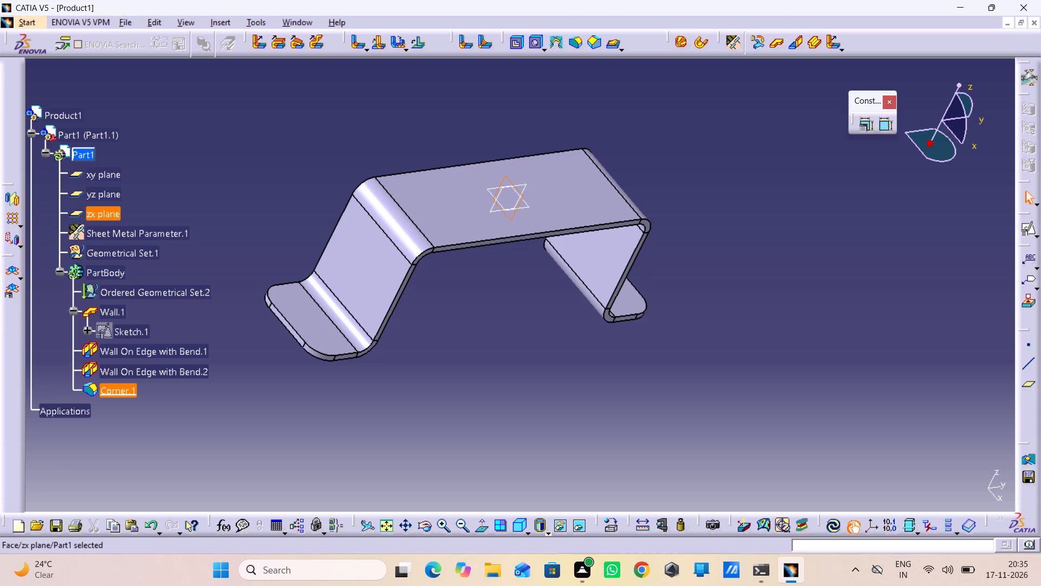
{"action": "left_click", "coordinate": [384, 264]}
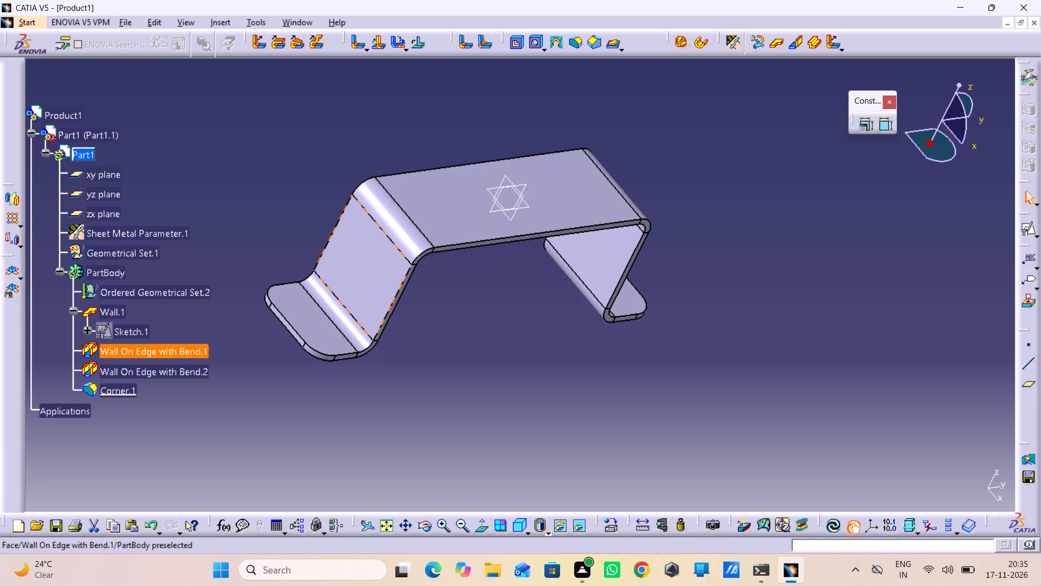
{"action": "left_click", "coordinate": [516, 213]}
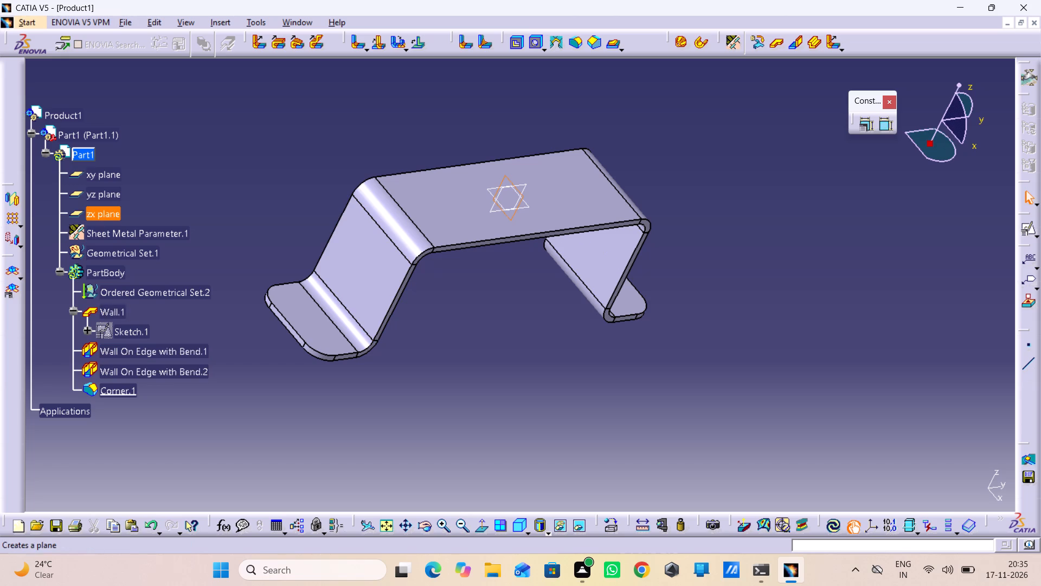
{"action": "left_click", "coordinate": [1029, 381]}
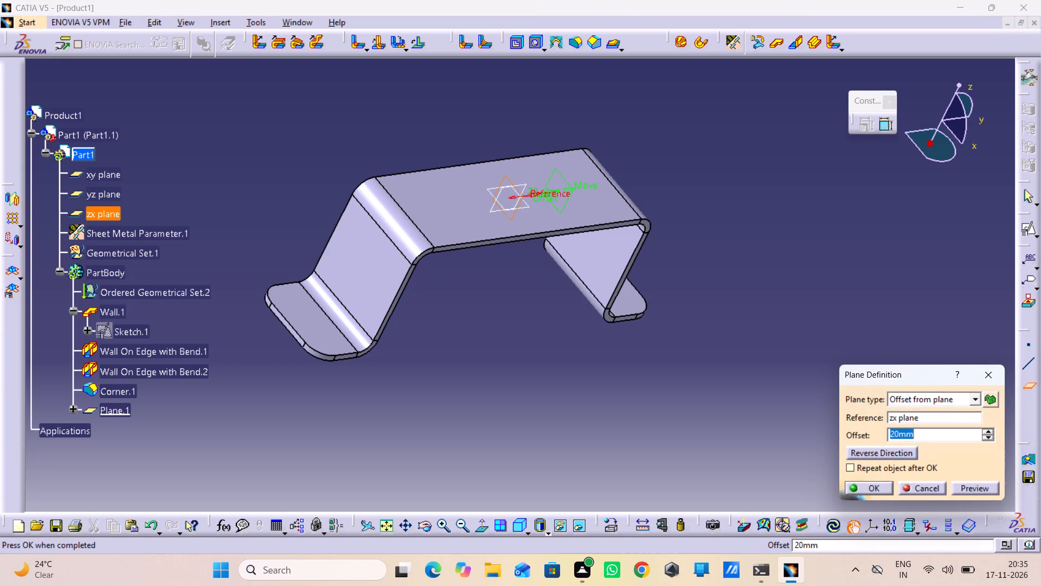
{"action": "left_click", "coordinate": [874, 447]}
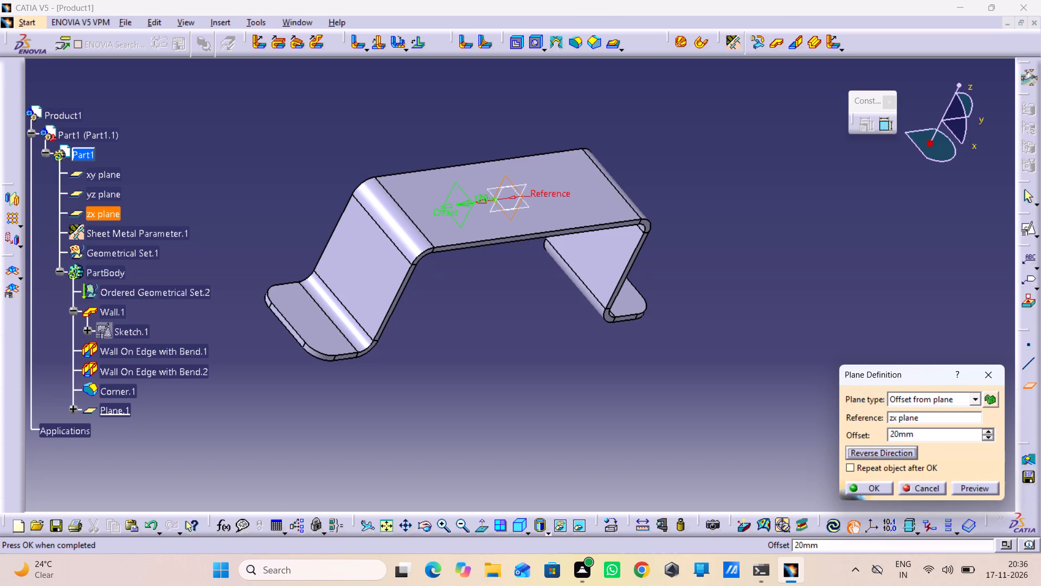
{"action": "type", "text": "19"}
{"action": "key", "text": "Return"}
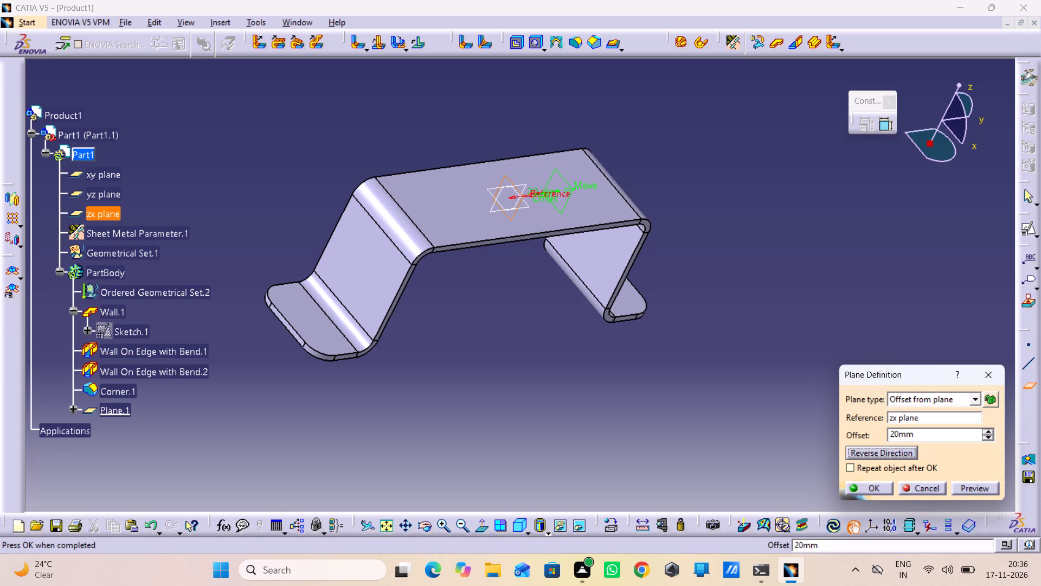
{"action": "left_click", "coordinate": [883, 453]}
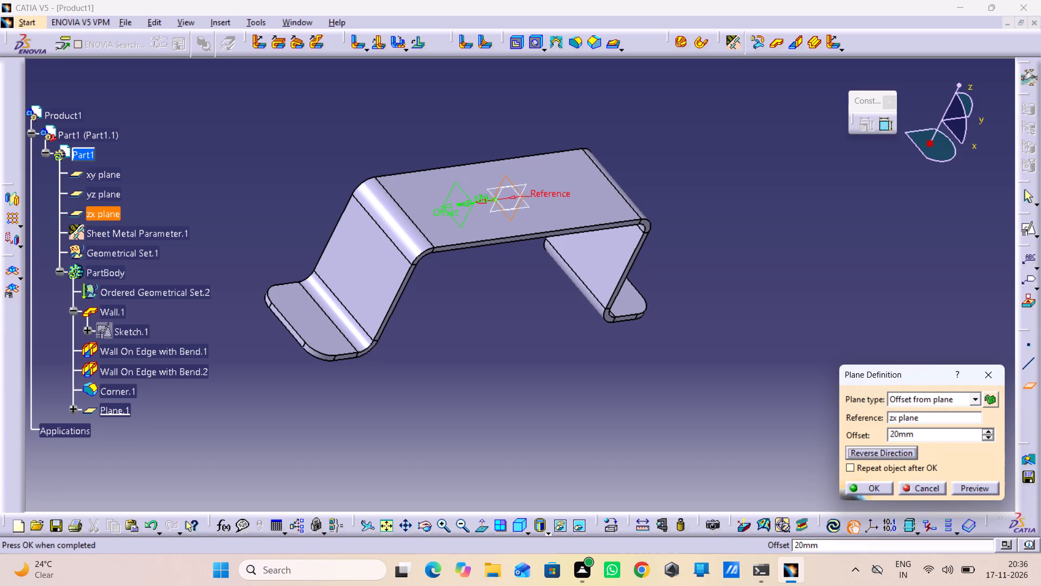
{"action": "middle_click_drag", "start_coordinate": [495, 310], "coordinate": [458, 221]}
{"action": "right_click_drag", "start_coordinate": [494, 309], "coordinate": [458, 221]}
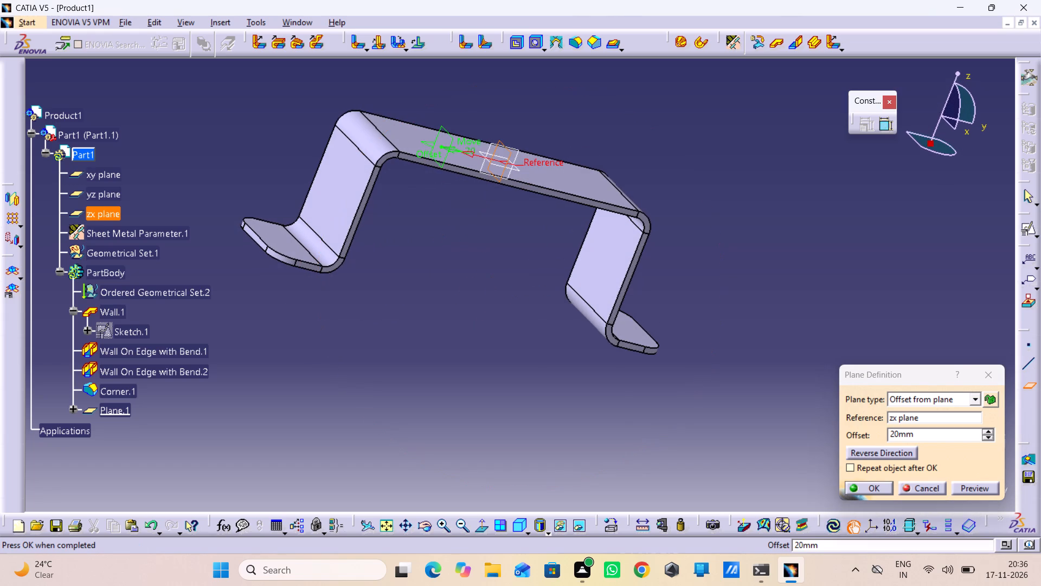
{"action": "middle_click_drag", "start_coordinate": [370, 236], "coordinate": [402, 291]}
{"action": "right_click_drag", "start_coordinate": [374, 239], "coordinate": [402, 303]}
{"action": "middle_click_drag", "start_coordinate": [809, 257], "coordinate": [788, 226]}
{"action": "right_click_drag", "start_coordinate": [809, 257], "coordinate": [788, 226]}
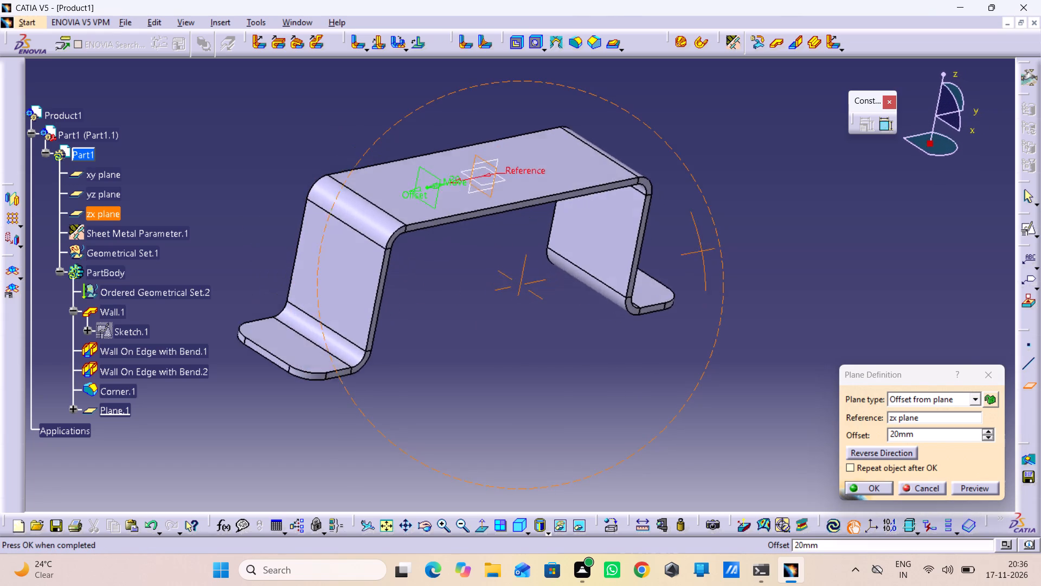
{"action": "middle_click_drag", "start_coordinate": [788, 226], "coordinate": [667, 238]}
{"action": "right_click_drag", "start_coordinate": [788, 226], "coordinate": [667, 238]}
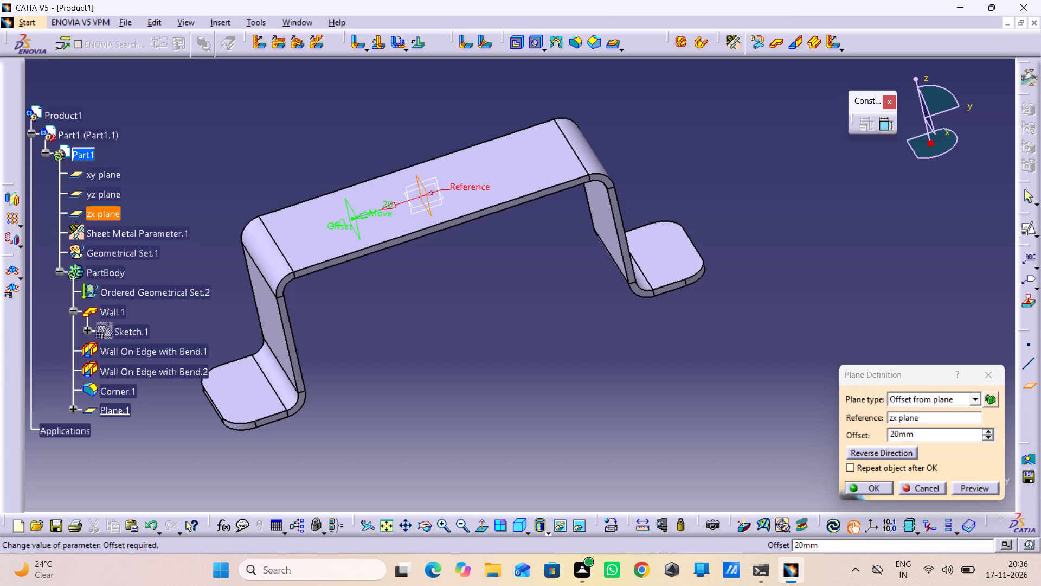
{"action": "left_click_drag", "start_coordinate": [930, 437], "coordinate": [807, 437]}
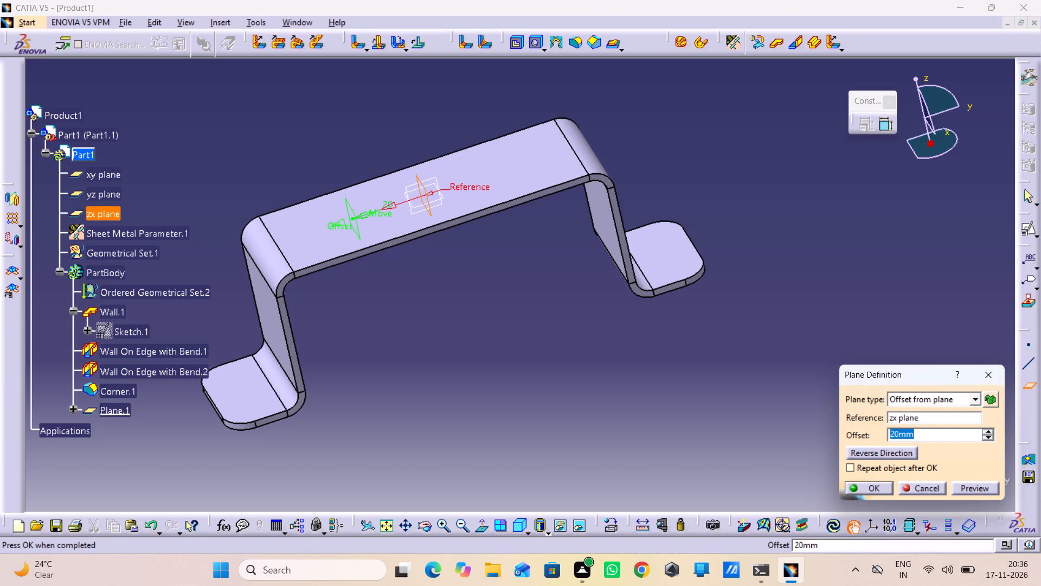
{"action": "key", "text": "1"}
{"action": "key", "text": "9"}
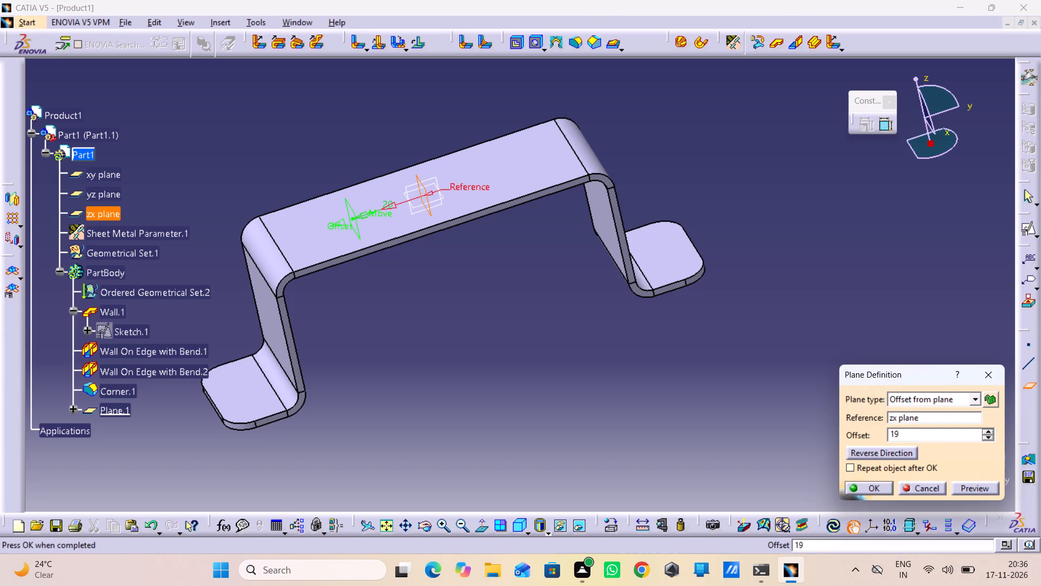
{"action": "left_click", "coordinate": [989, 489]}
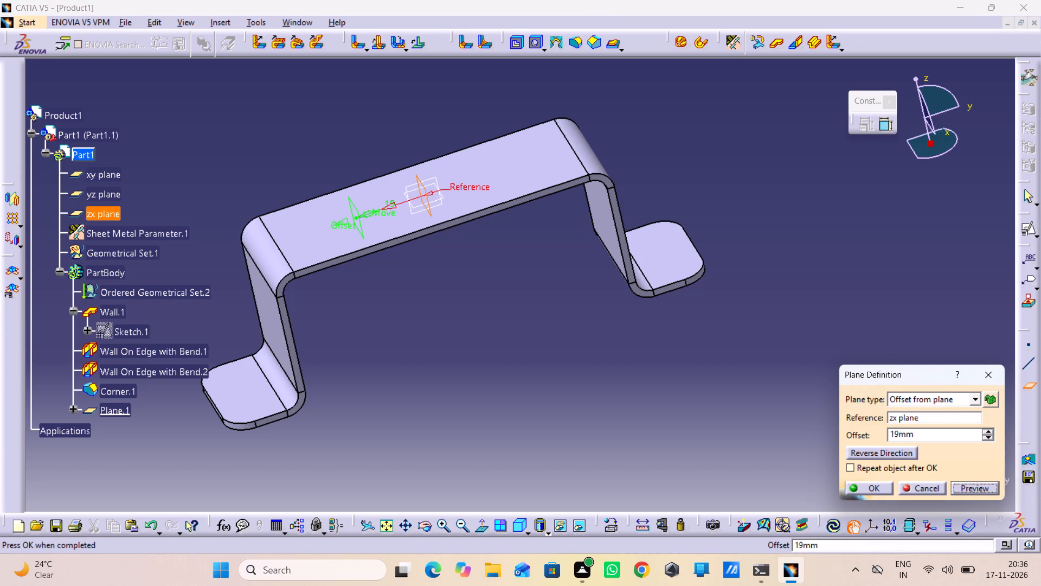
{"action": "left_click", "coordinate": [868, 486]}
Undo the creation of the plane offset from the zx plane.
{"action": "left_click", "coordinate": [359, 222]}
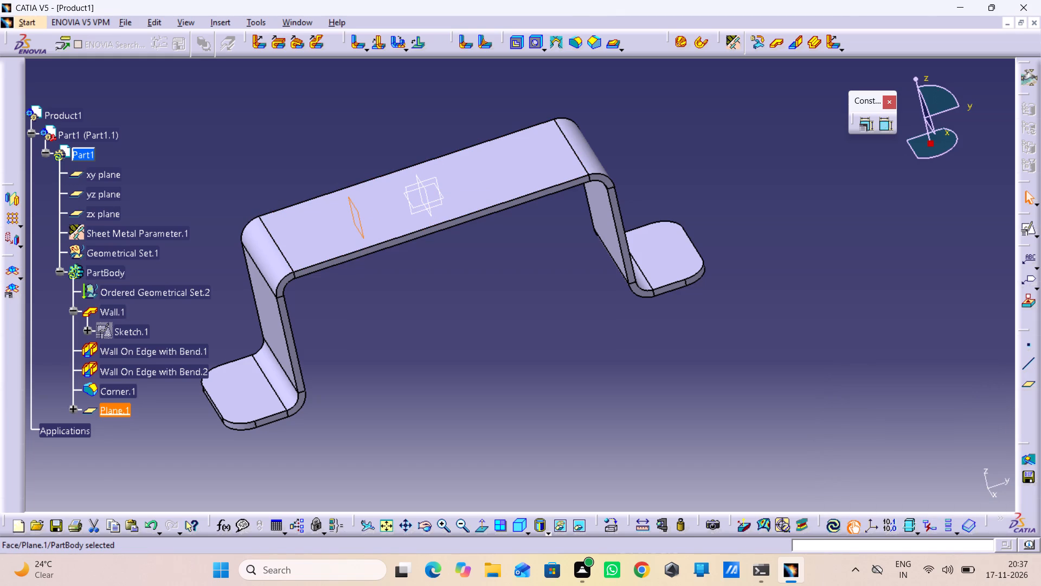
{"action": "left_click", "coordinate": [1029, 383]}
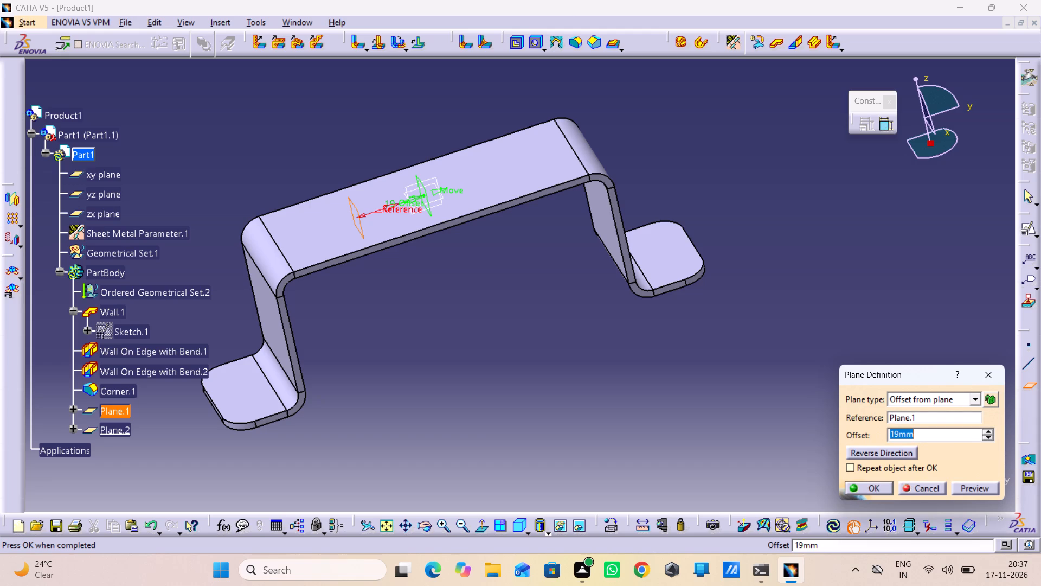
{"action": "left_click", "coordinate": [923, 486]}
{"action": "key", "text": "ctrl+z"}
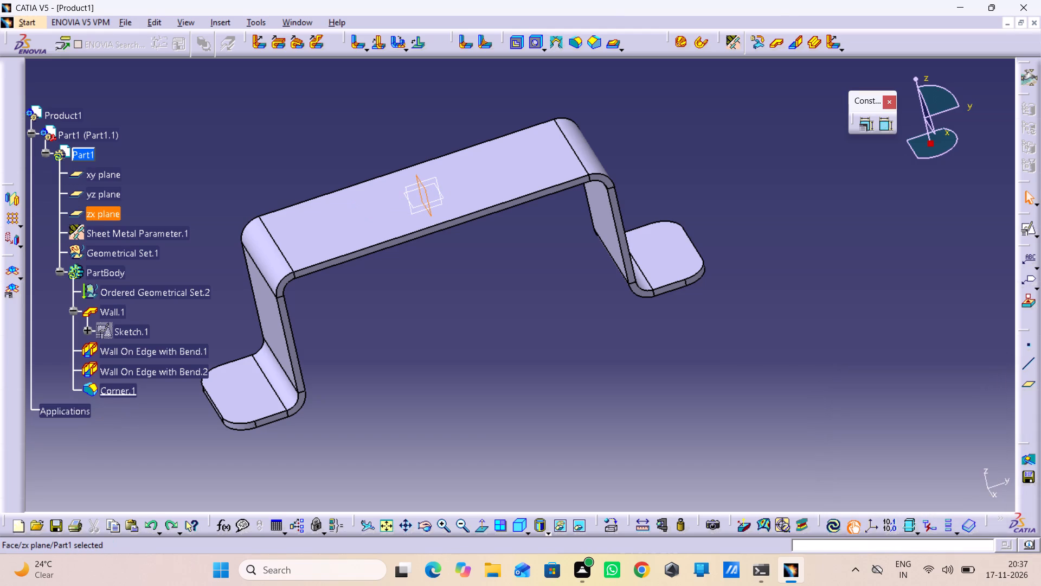
Create a plane offset 19 mm from the outer face of the negative-Y end wall, reversed toward the bracket's inside.
{"action": "left_click", "coordinate": [268, 333]}
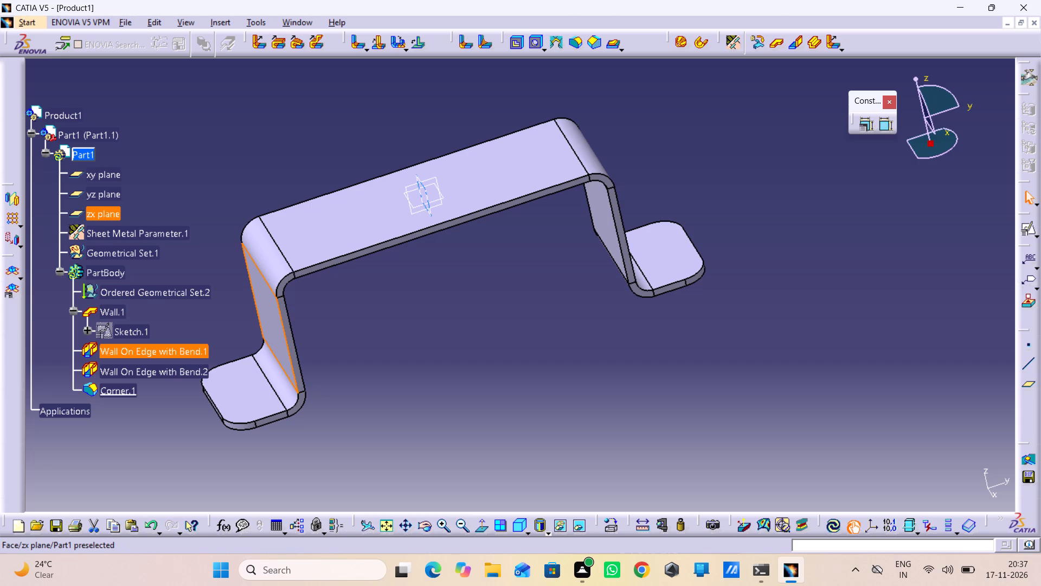
{"action": "left_click", "coordinate": [425, 199]}
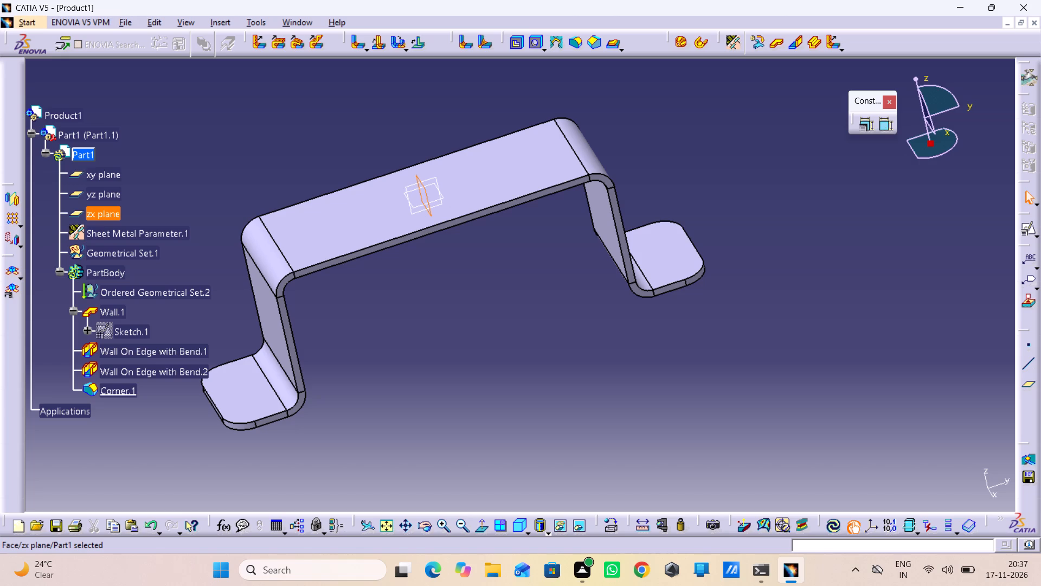
{"action": "left_click", "coordinate": [559, 323]}
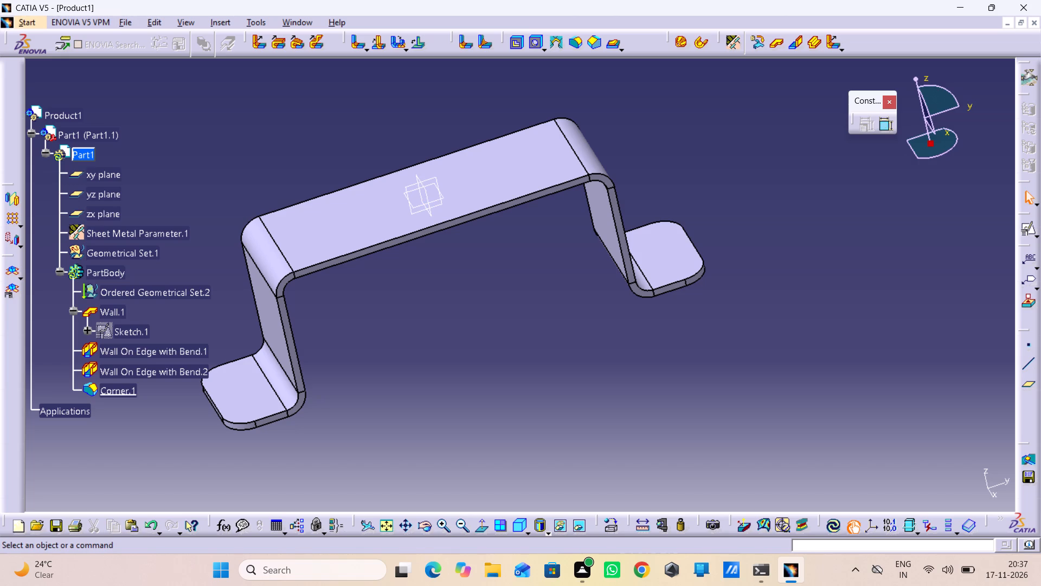
{"action": "left_click", "coordinate": [258, 305]}
{"action": "left_click", "coordinate": [326, 320]}
{"action": "left_click", "coordinate": [273, 327]}
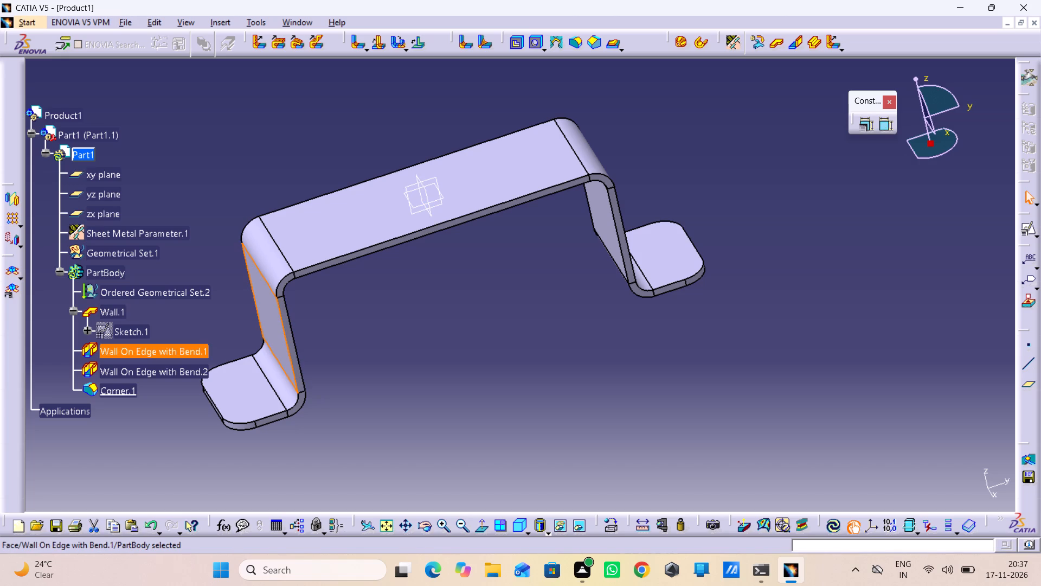
{"action": "left_click", "coordinate": [1030, 384]}
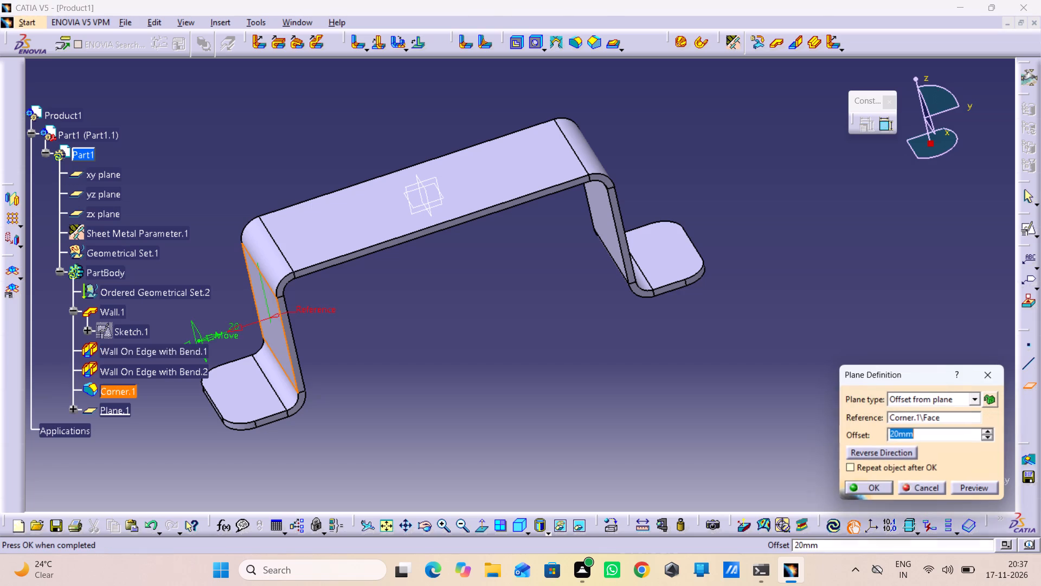
{"action": "middle_click_drag", "start_coordinate": [671, 394], "coordinate": [676, 404]}
{"action": "right_click", "coordinate": [671, 394]}
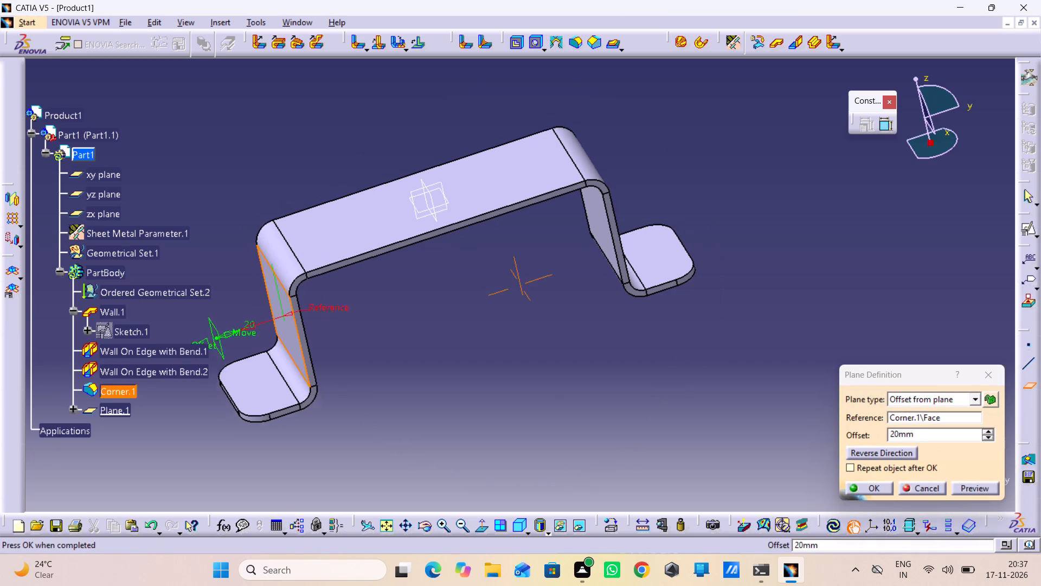
{"action": "middle_click_drag", "start_coordinate": [676, 404], "coordinate": [682, 414]}
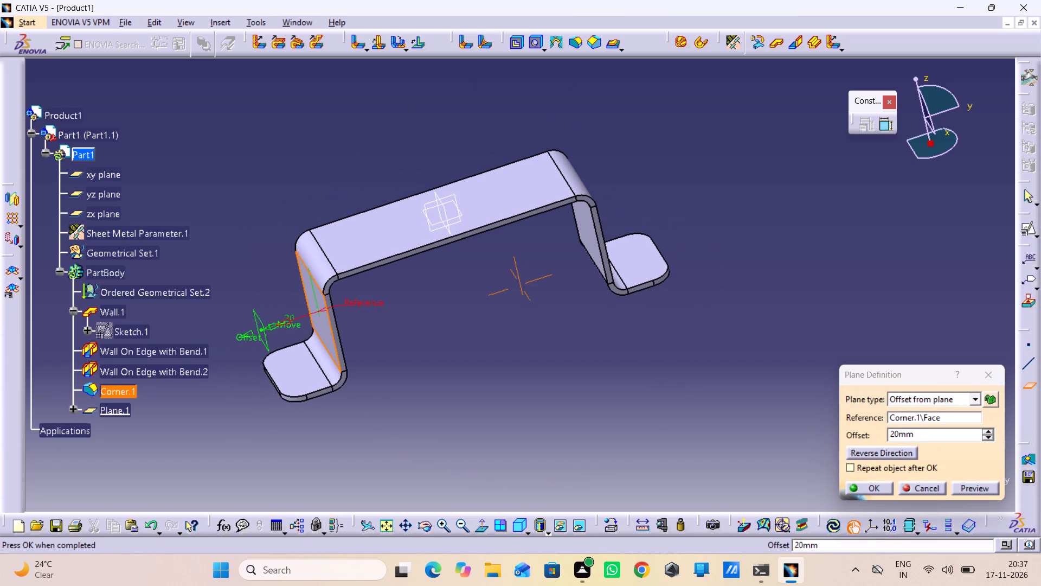
{"action": "left_click", "coordinate": [1029, 407]}
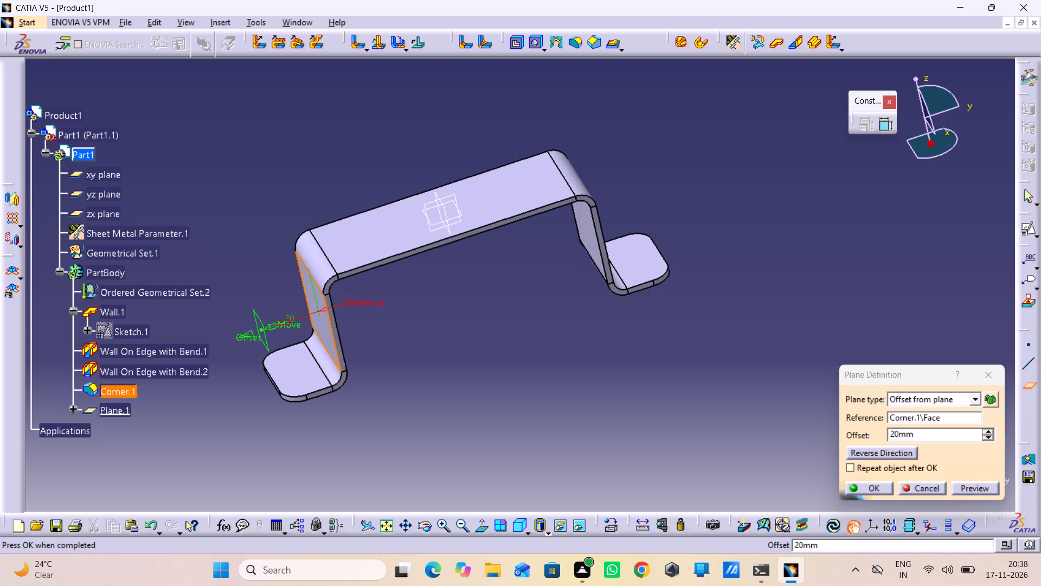
{"action": "left_click", "coordinate": [895, 457]}
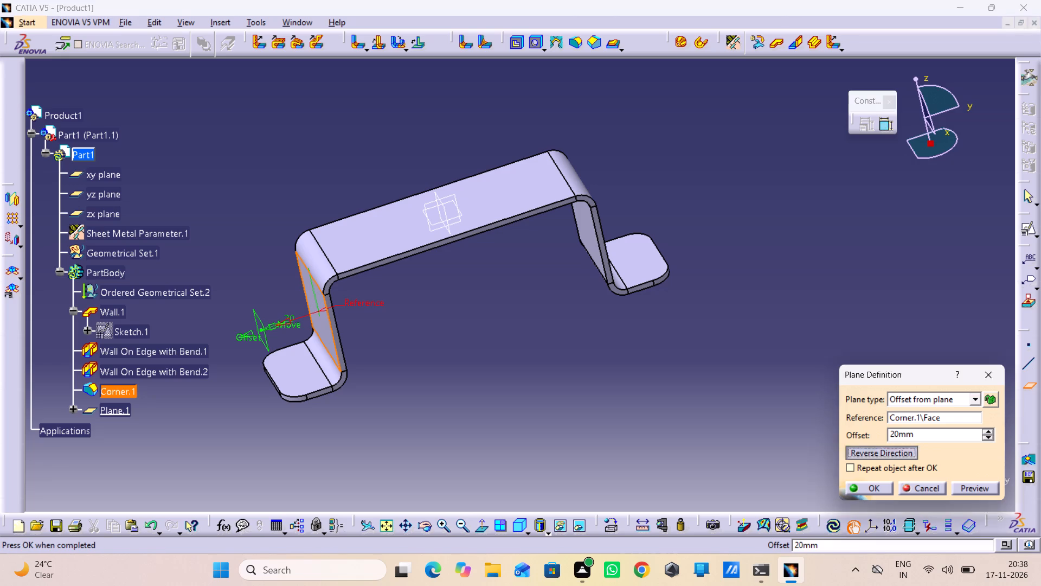
{"action": "left_click_drag", "start_coordinate": [925, 435], "coordinate": [886, 434]}
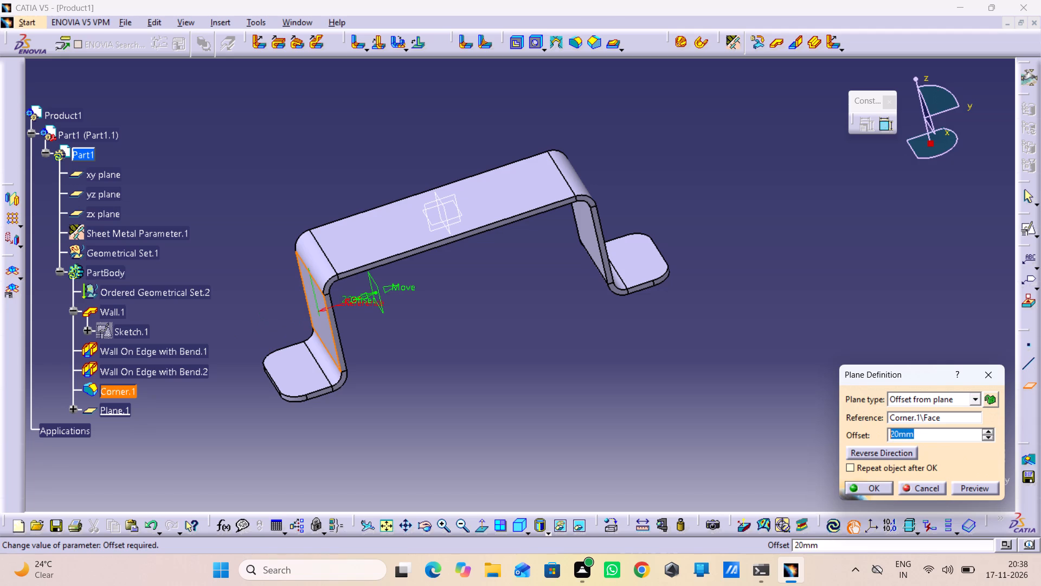
{"action": "key", "text": "1"}
{"action": "key", "text": "9"}
{"action": "key", "text": "Return"}
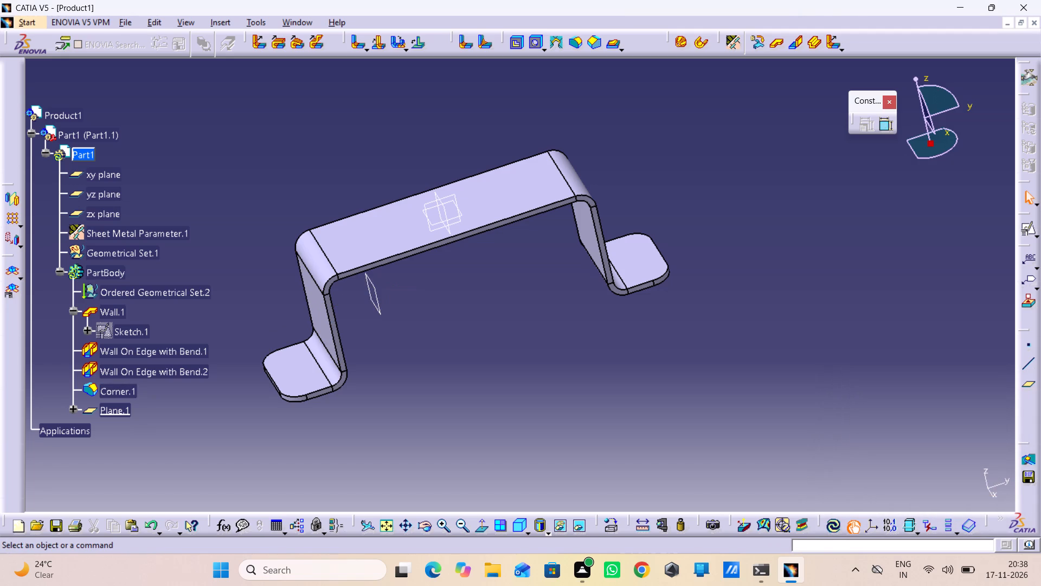
Create a plane offset 27 mm from the outer face of the negative-Y end wall, reversed toward the bracket's inside.
{"action": "left_click", "coordinate": [311, 289]}
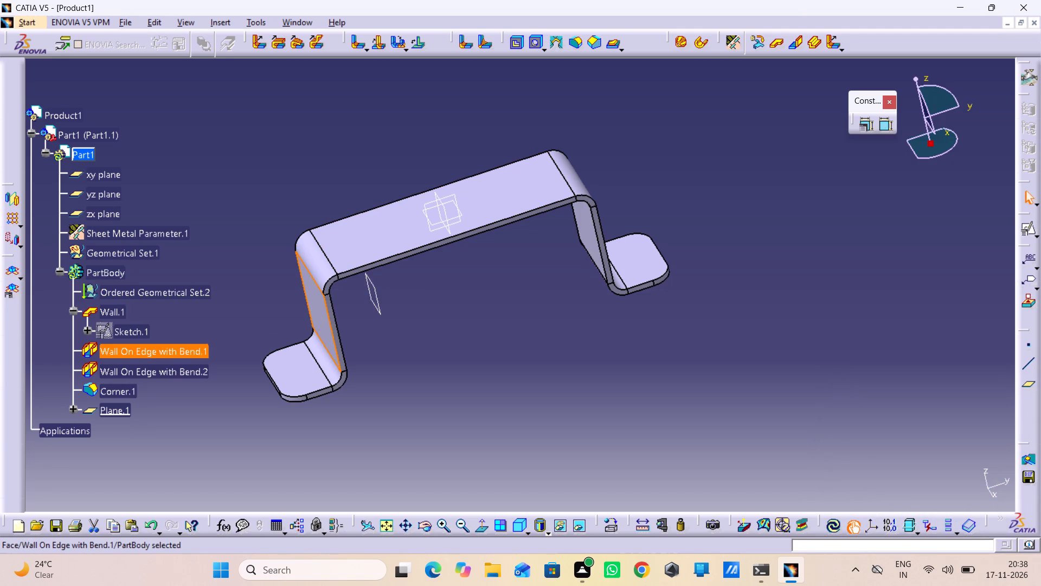
{"action": "left_click", "coordinate": [1026, 388]}
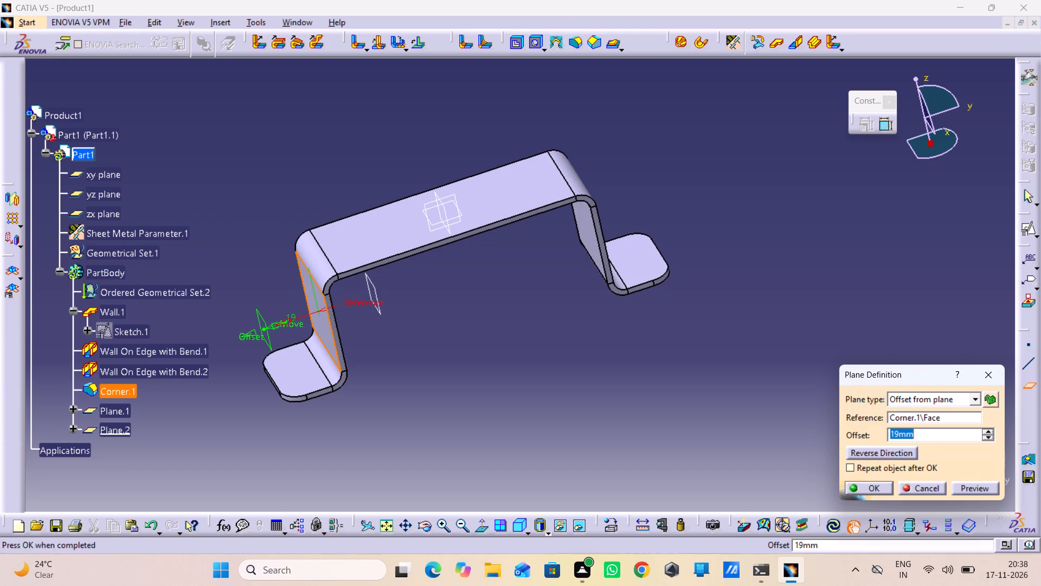
{"action": "left_click", "coordinate": [906, 454]}
{"action": "left_click_drag", "start_coordinate": [926, 438], "coordinate": [872, 441]}
{"action": "key", "text": "2"}
{"action": "key", "text": "7"}
{"action": "key", "text": "Return"}
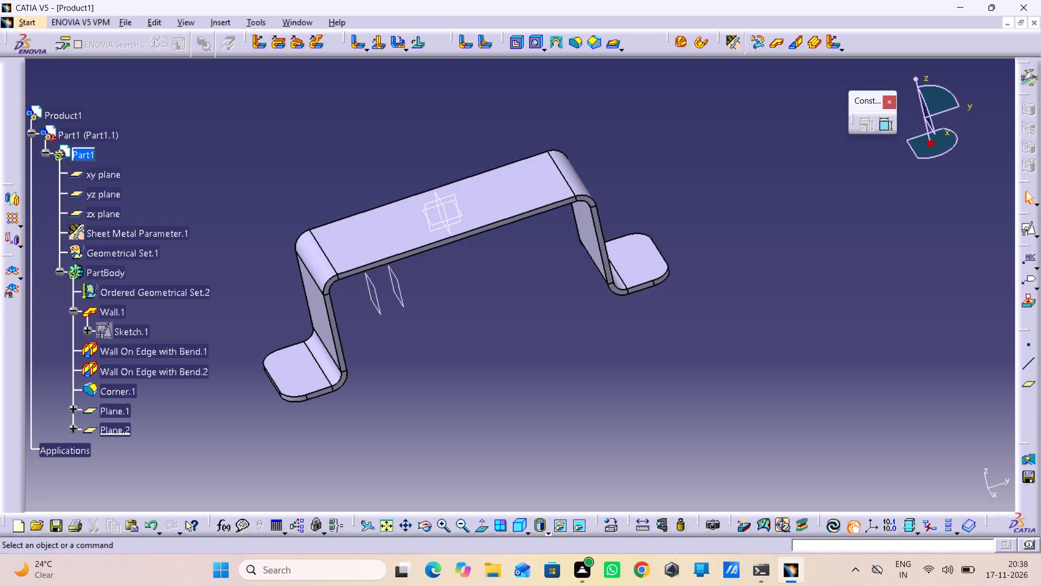
Start a Wall On Edge on the top wall's lower positive-X long edge, limited between the 19 mm plane and the 27 mm plane.
{"action": "left_click", "coordinate": [496, 230]}
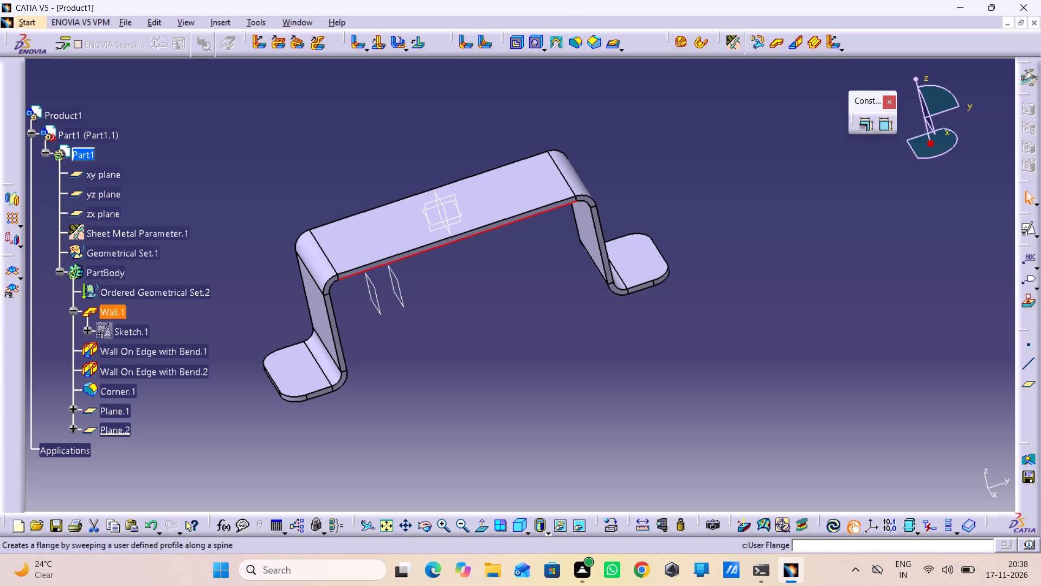
{"action": "left_click", "coordinate": [794, 46]}
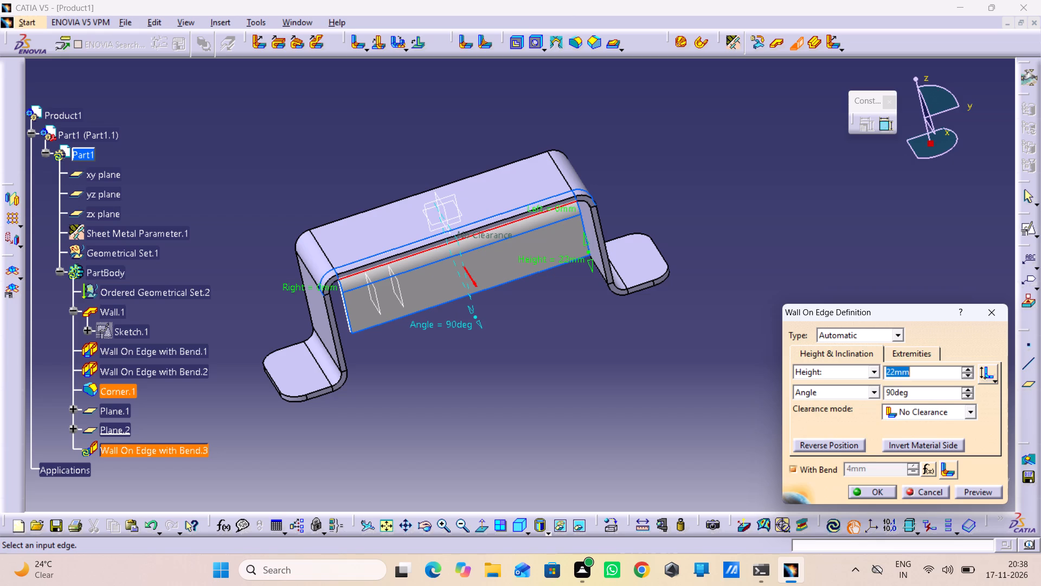
{"action": "left_click", "coordinate": [913, 355]}
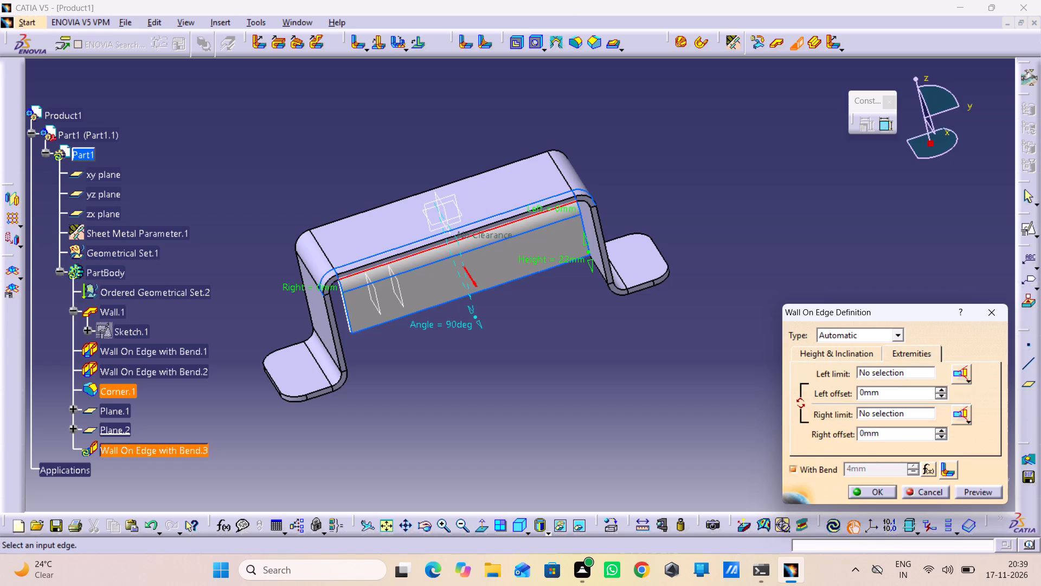
{"action": "right_click", "coordinate": [907, 375]}
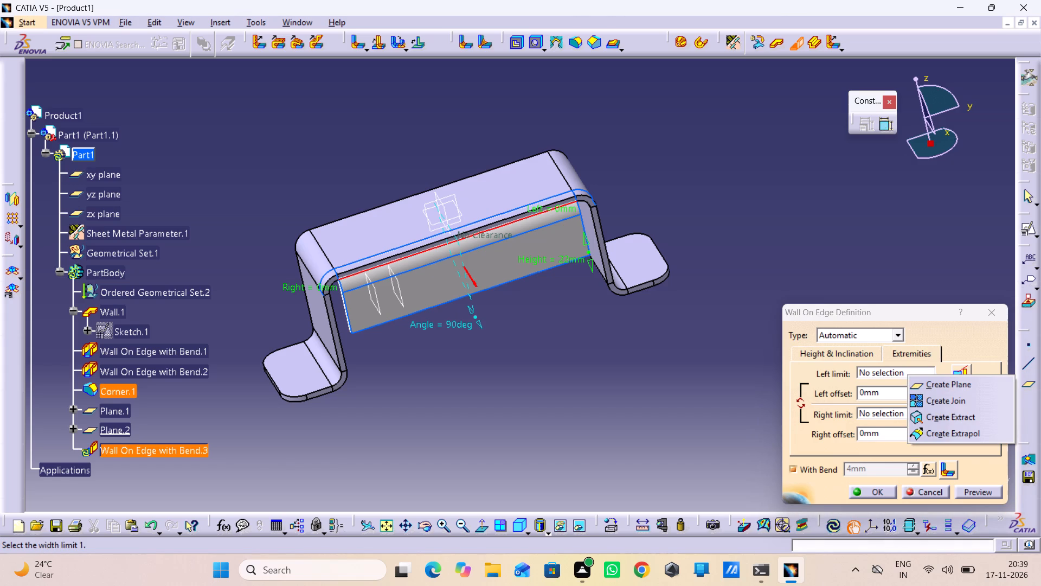
{"action": "left_click", "coordinate": [891, 370]}
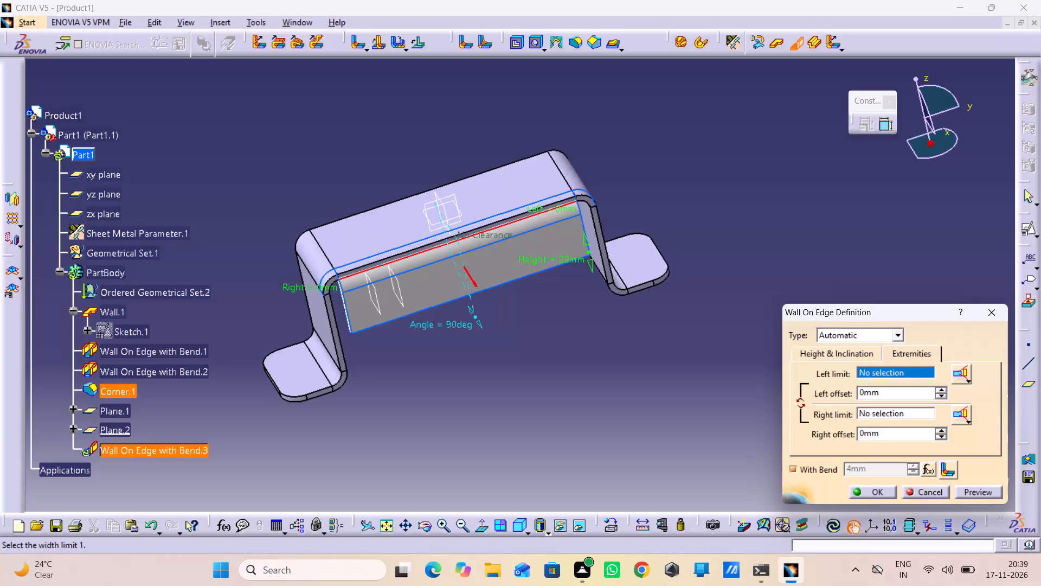
{"action": "left_click", "coordinate": [376, 307]}
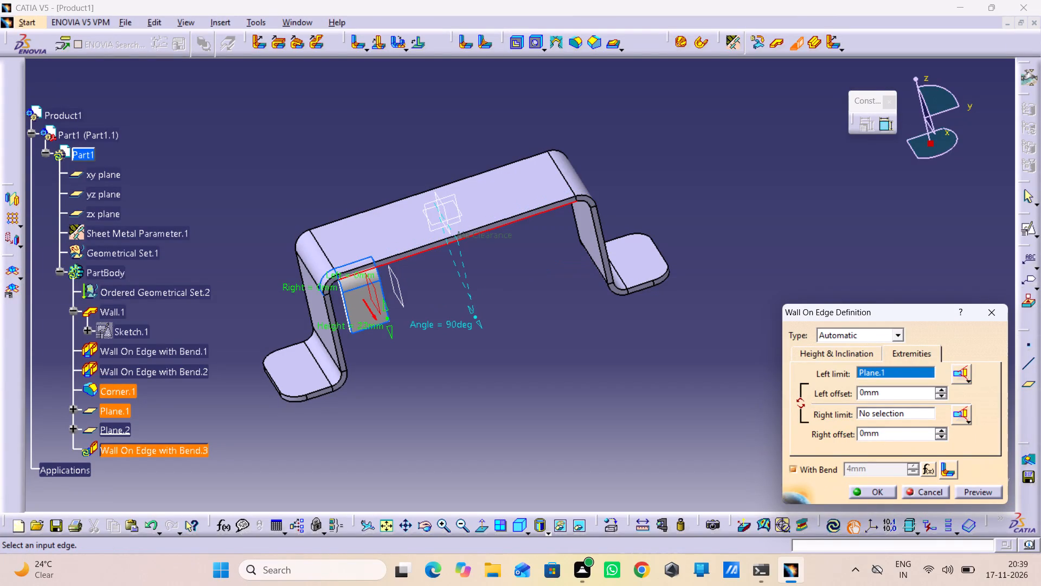
{"action": "left_click", "coordinate": [868, 417]}
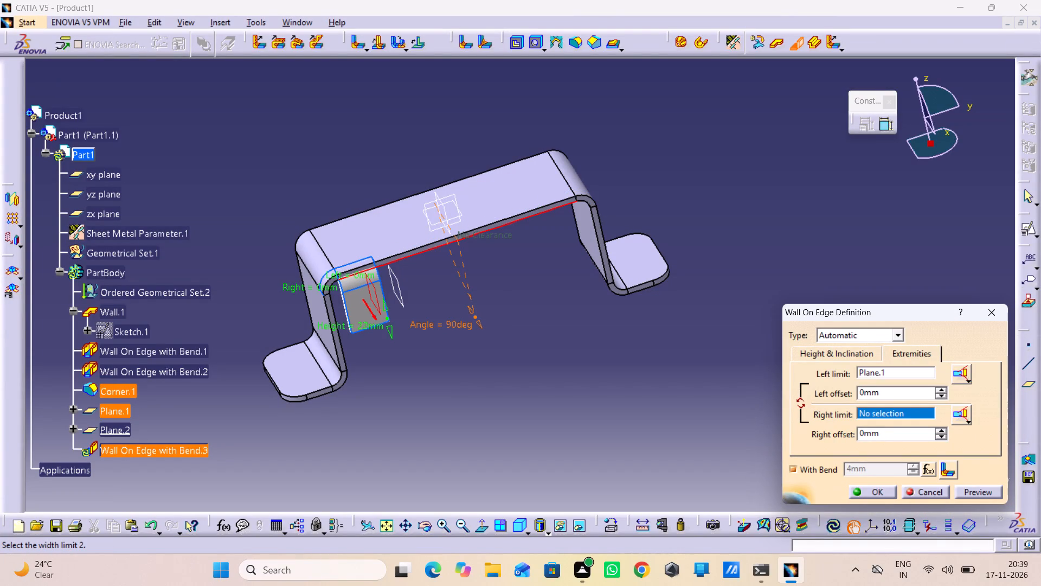
{"action": "left_click", "coordinate": [395, 297]}
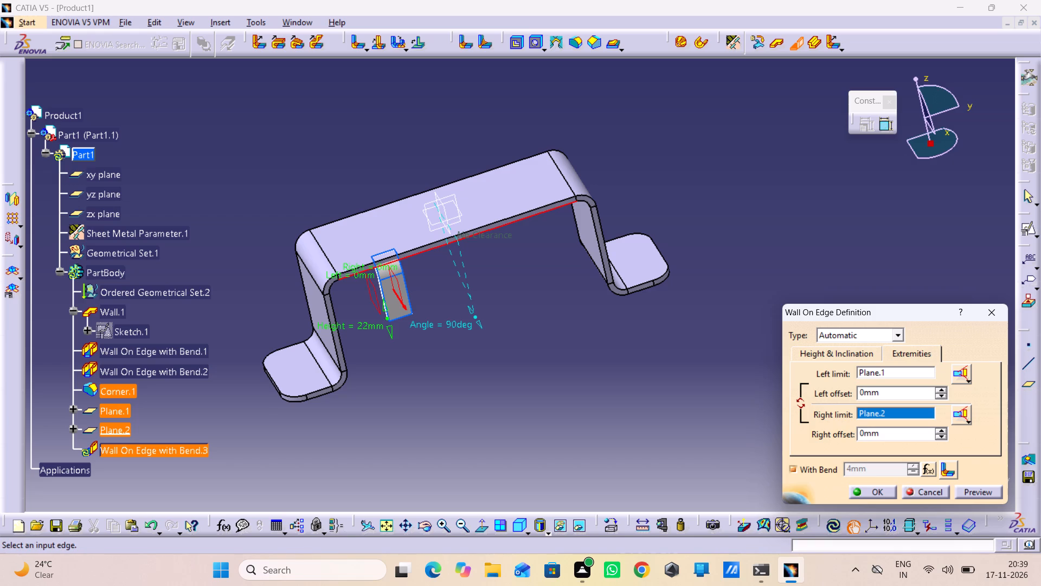
{"action": "left_click_drag", "start_coordinate": [895, 435], "coordinate": [852, 435]}
Give the new tab wall a monodirectional clearance of 5 mm and preview it.
{"action": "left_click", "coordinate": [845, 354]}
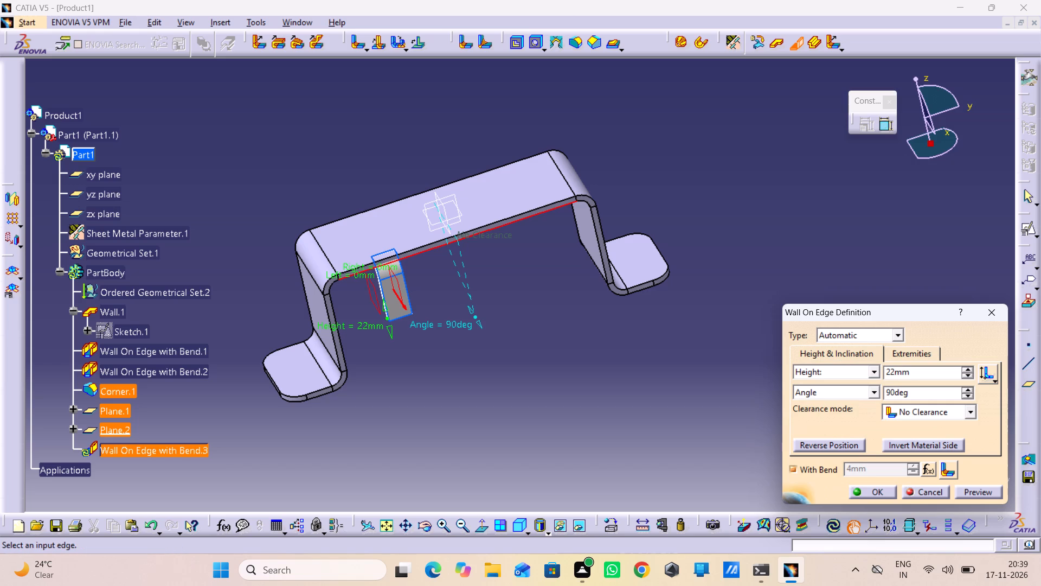
{"action": "left_click", "coordinate": [926, 439]}
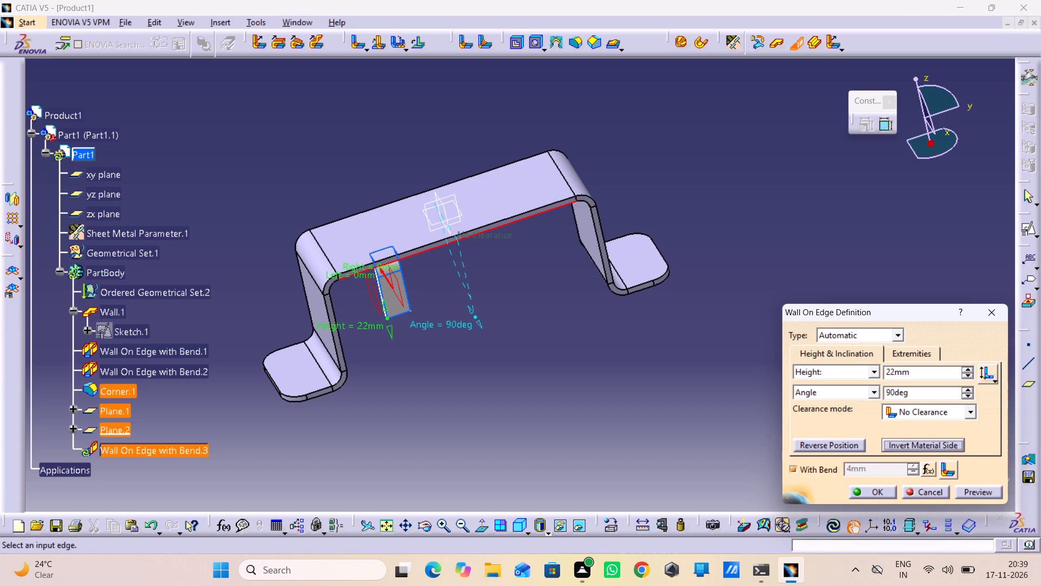
{"action": "left_click", "coordinate": [926, 439]}
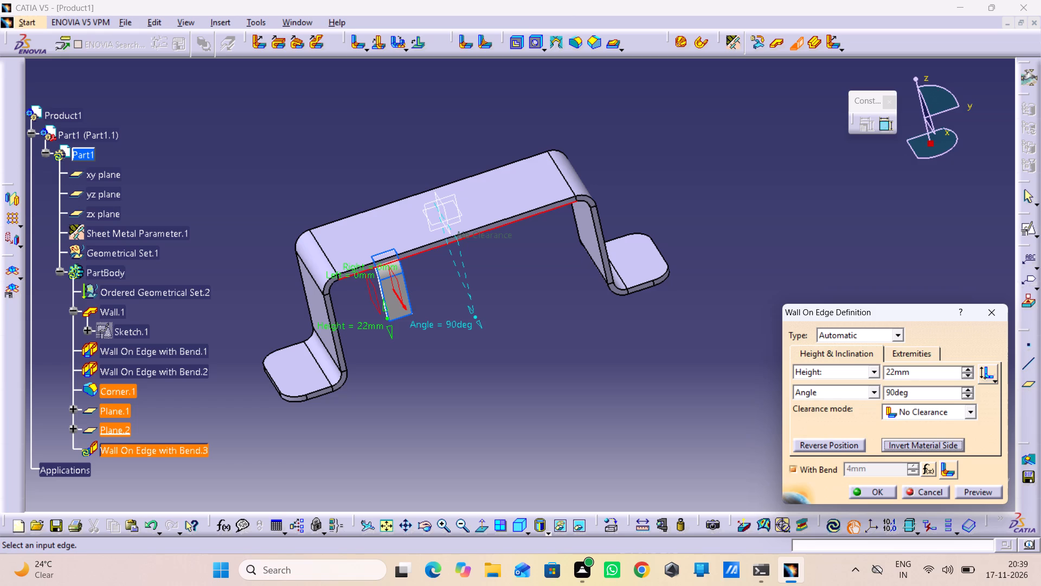
{"action": "left_click", "coordinate": [946, 417]}
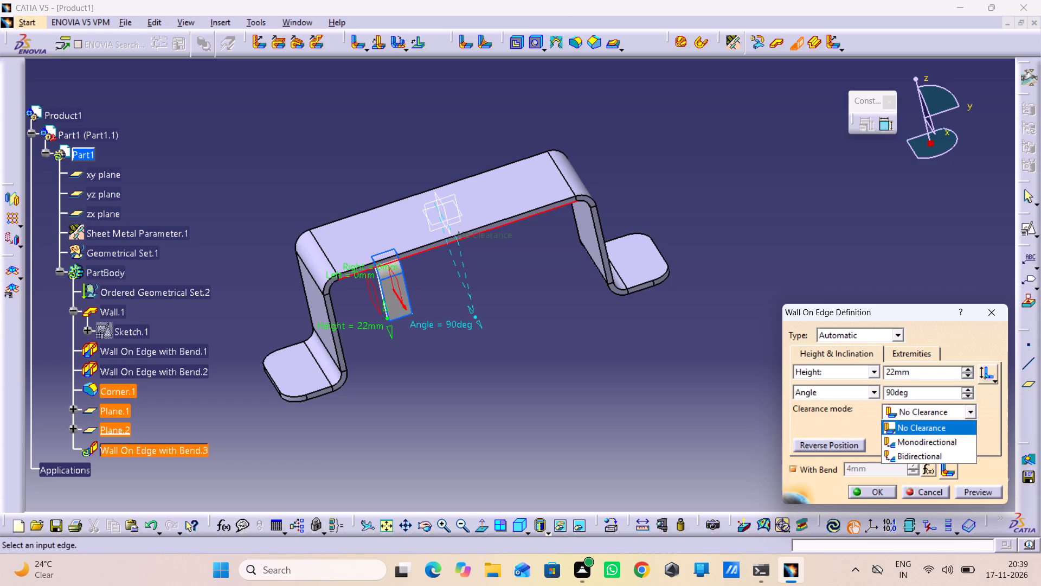
{"action": "left_click", "coordinate": [928, 445]}
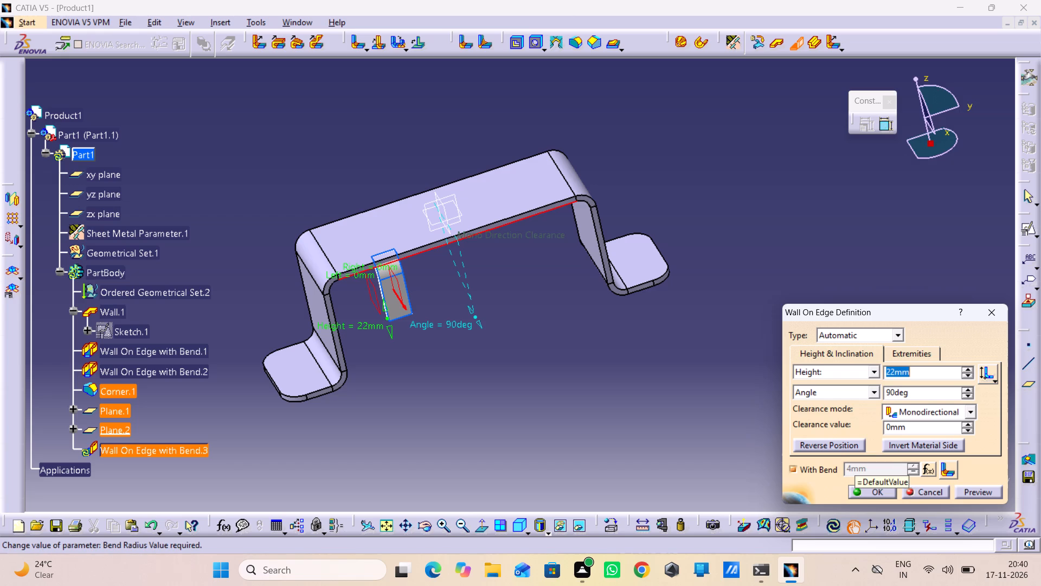
{"action": "left_click_drag", "start_coordinate": [924, 429], "coordinate": [863, 442]}
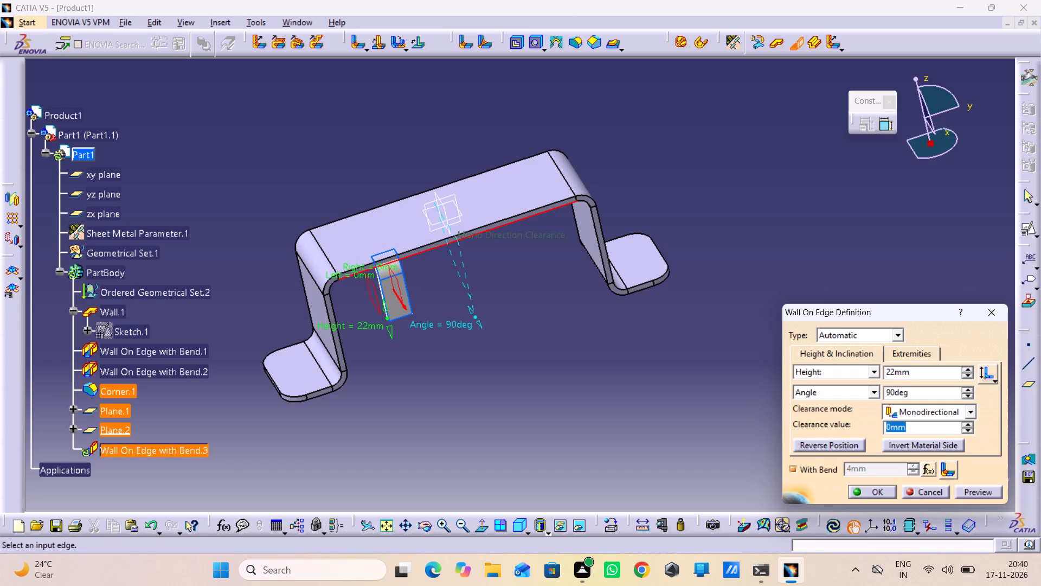
{"action": "key", "text": "5"}
{"action": "left_click", "coordinate": [976, 489]}
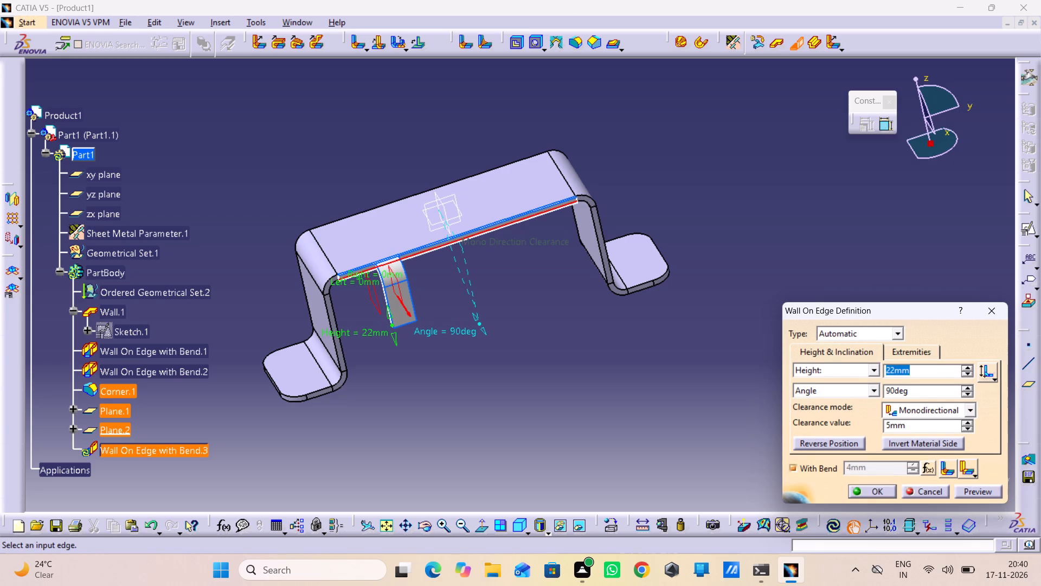
Restrict the clearance cut to the tab's own width instead of the whole supporting edge.
{"action": "left_click", "coordinate": [972, 470]}
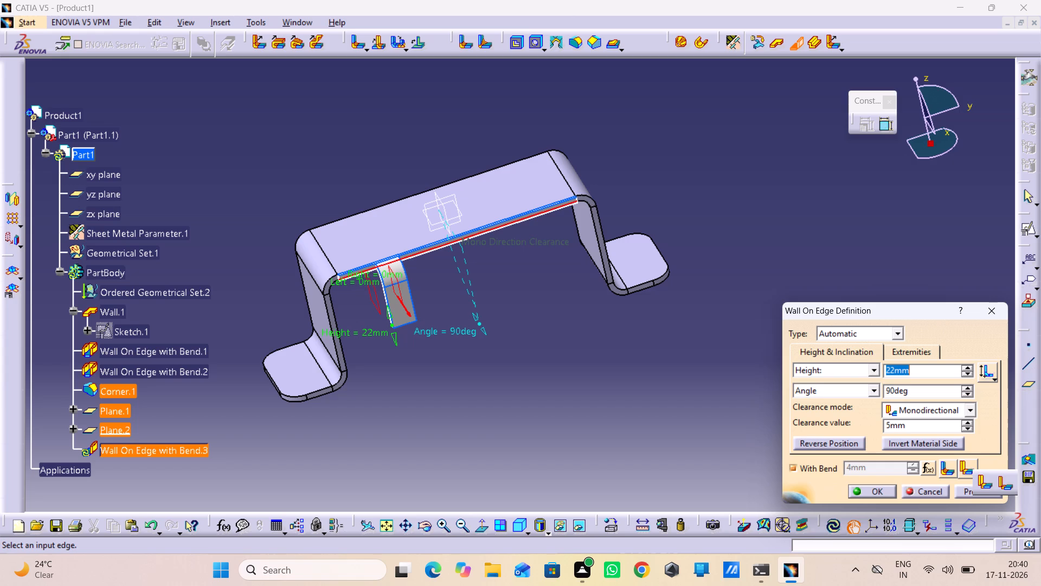
{"action": "left_click", "coordinate": [1011, 486]}
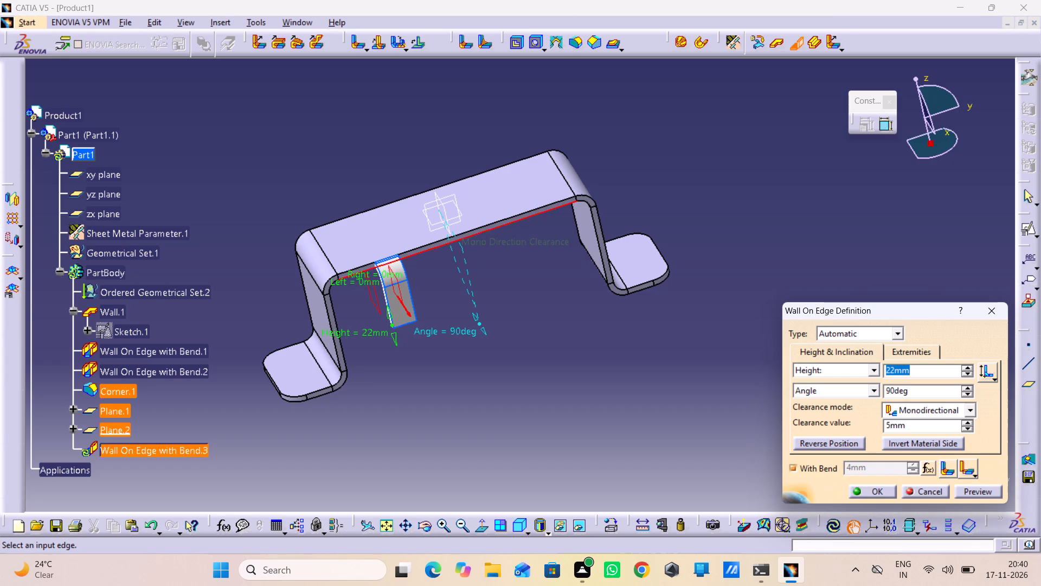
{"action": "left_click", "coordinate": [968, 471]}
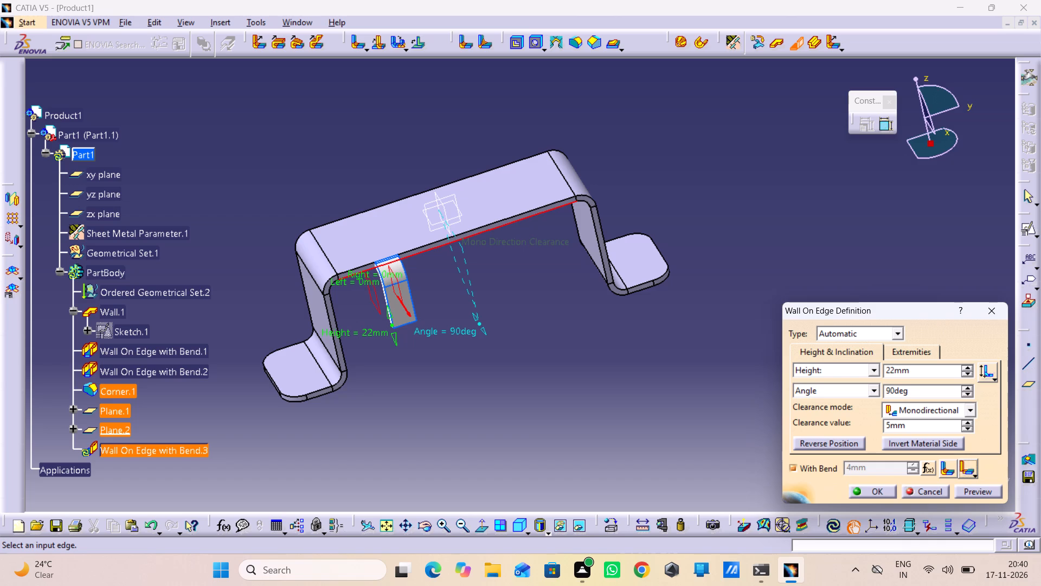
{"action": "left_click", "coordinate": [973, 481]}
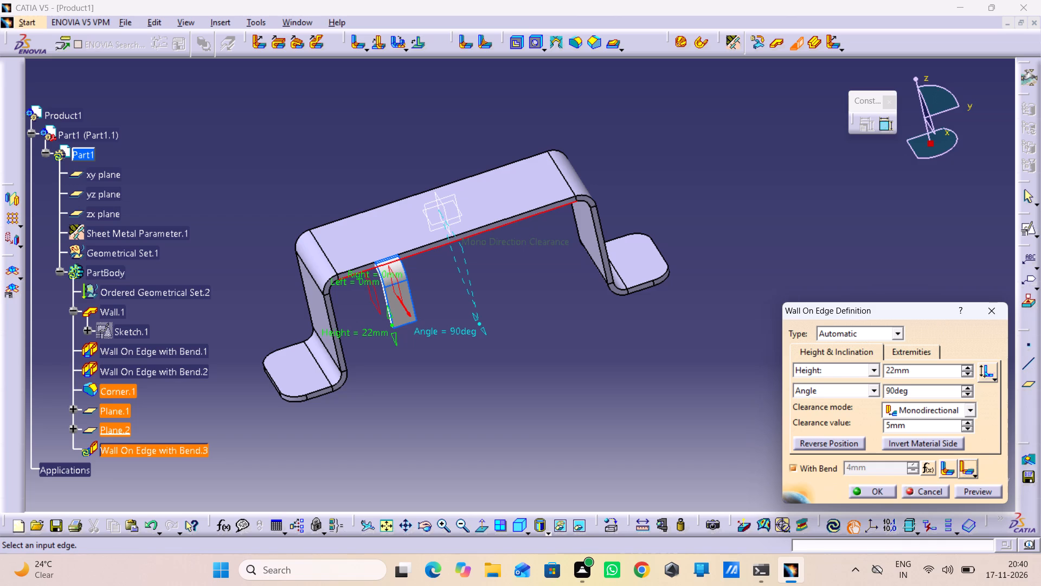
{"action": "left_click", "coordinate": [973, 476]}
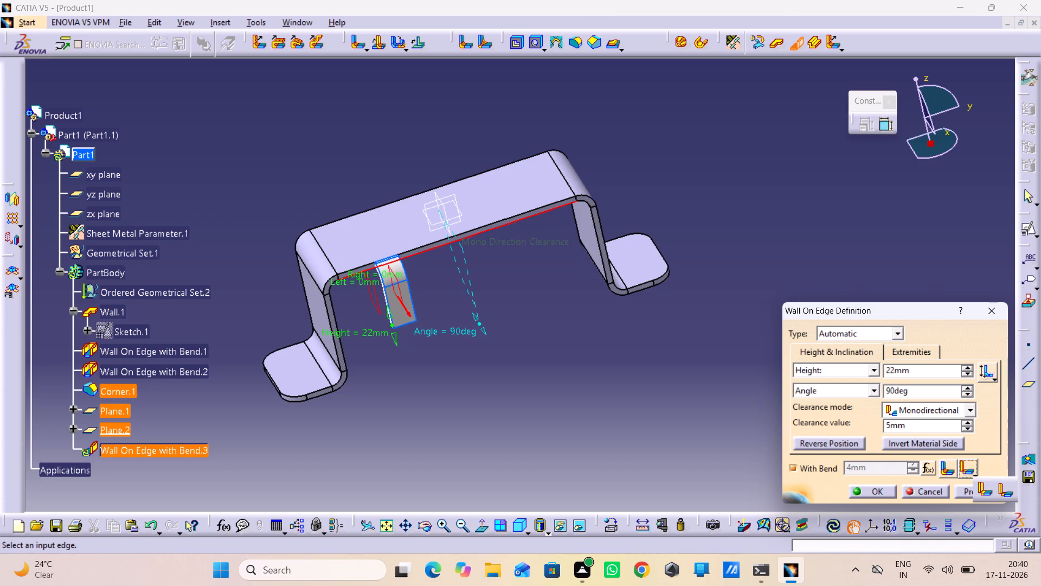
{"action": "left_click", "coordinate": [1007, 489]}
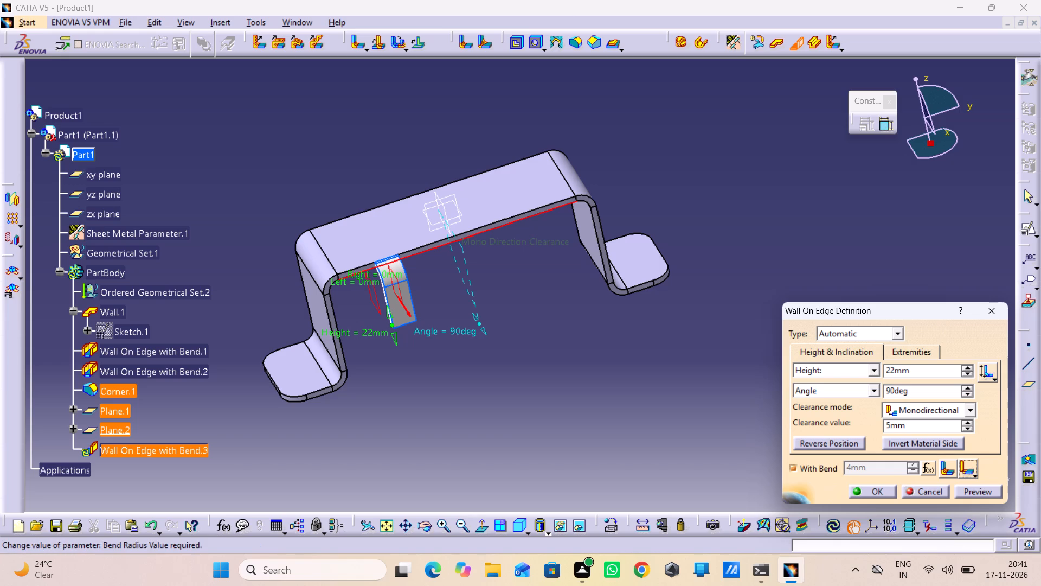
Set the tab wall's height to 19 mm and preview it.
{"action": "middle_click_drag", "start_coordinate": [701, 310], "coordinate": [501, 375]}
{"action": "right_click_drag", "start_coordinate": [701, 310], "coordinate": [501, 376]}
{"action": "scroll", "coordinate": [701, 310], "scroll_direction": "down", "scroll_amount": 1}
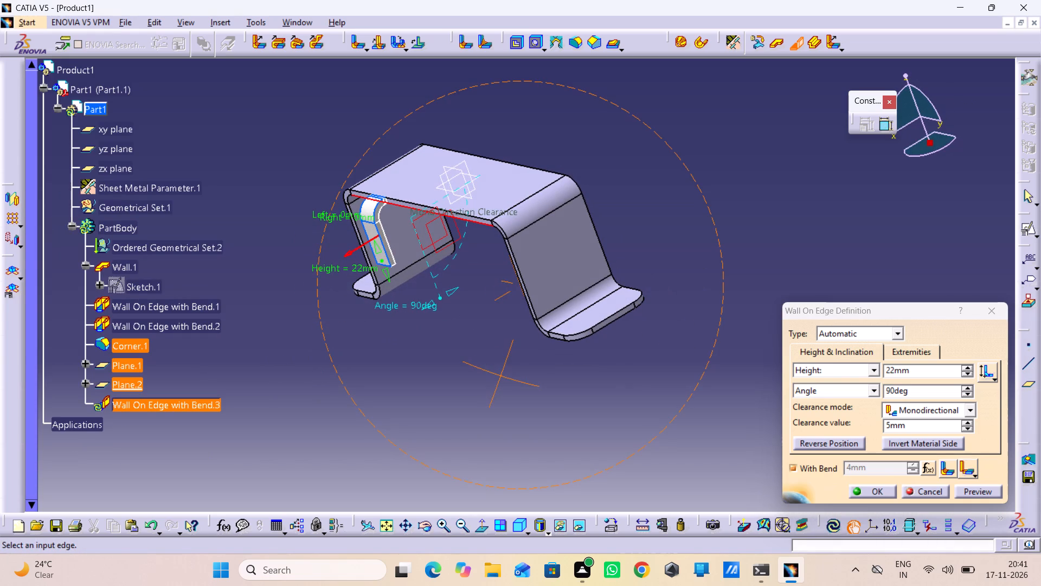
{"action": "left_click_drag", "start_coordinate": [918, 360], "coordinate": [851, 373]}
{"action": "left_click_drag", "start_coordinate": [915, 372], "coordinate": [872, 374]}
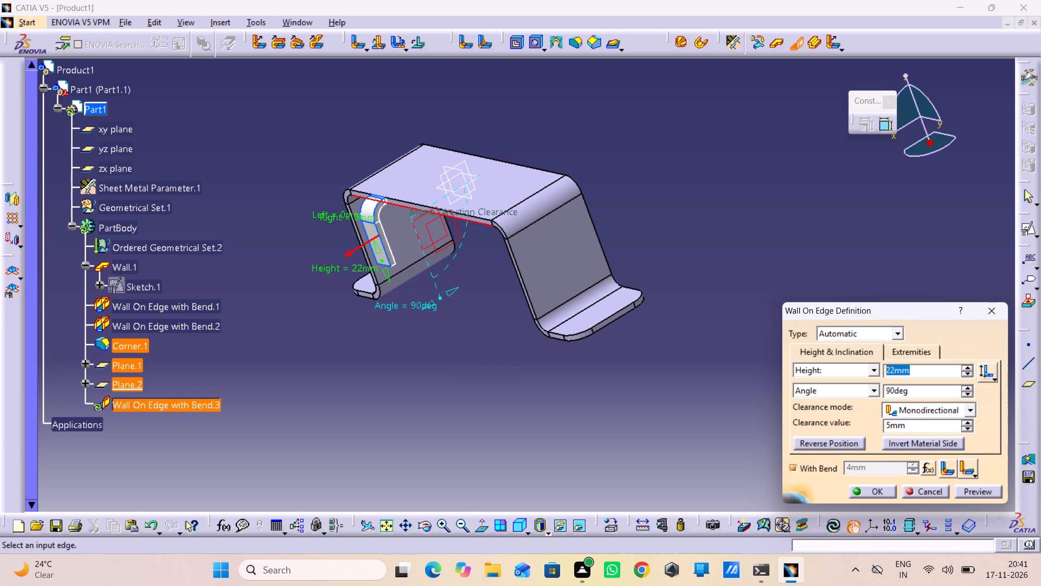
{"action": "key", "text": "1"}
{"action": "key", "text": "9"}
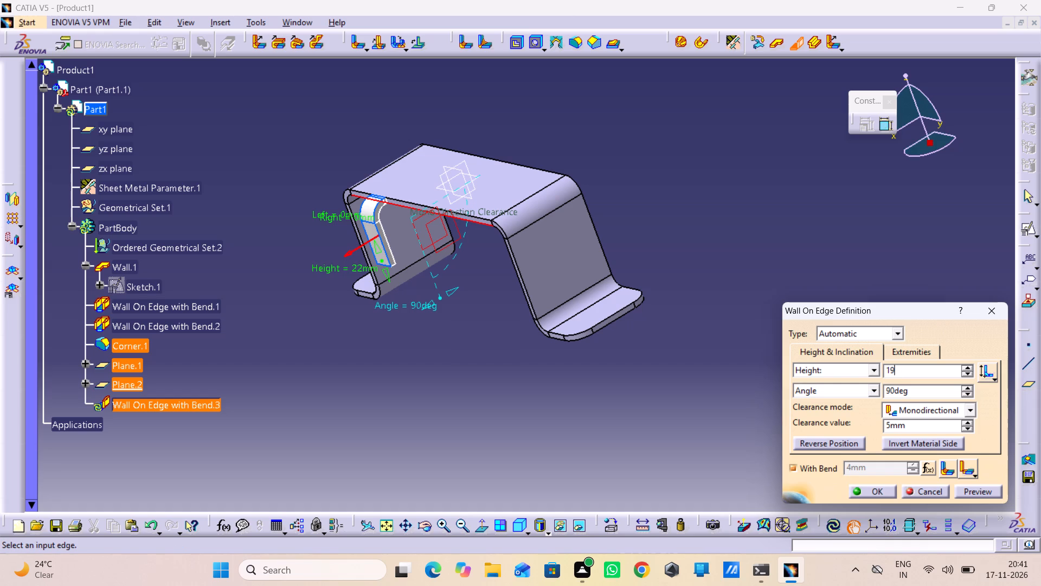
{"action": "left_click", "coordinate": [981, 489]}
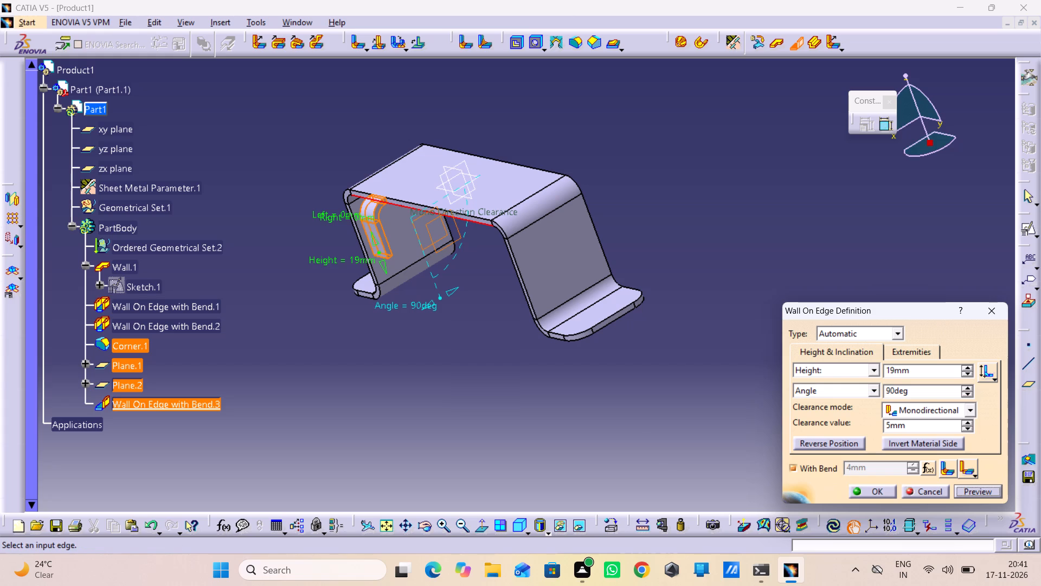
Set the tab wall's monodirectional clearance value to 0 mm and preview it.
{"action": "left_click_drag", "start_coordinate": [920, 430], "coordinate": [856, 439]}
{"action": "key", "text": "0"}
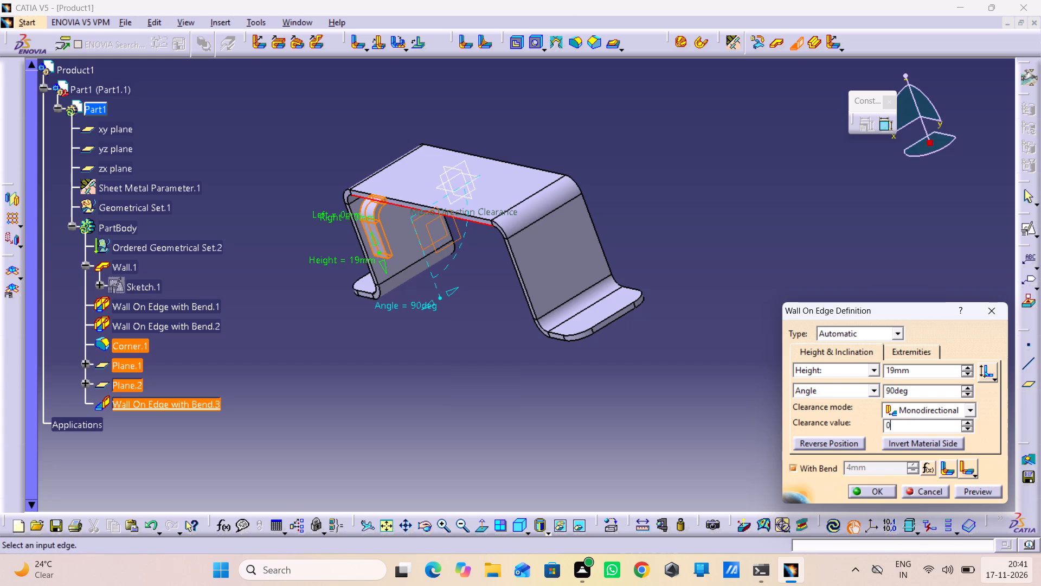
{"action": "left_click", "coordinate": [980, 492]}
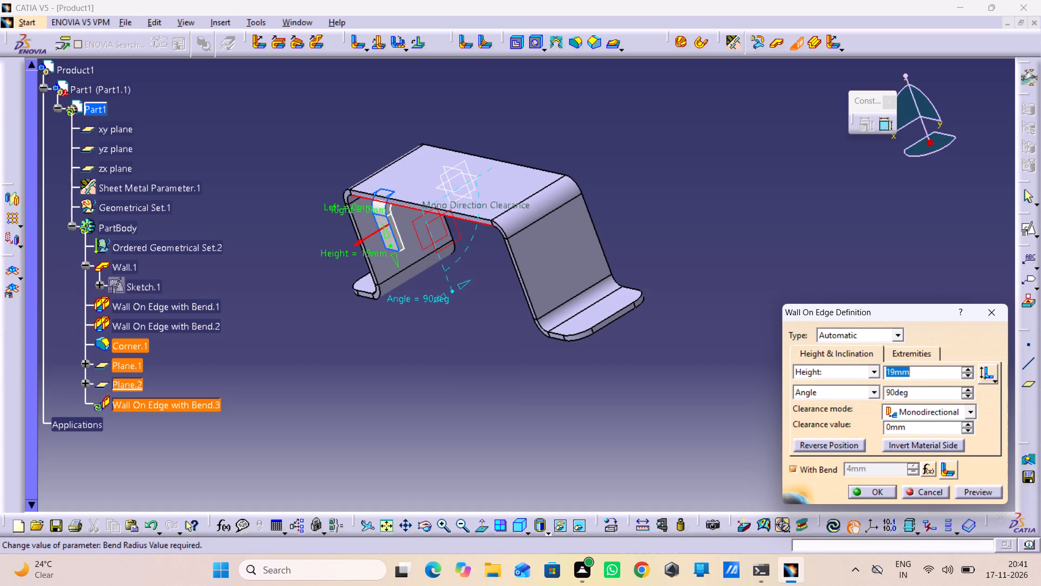
Invert the material side of the tab wall and preview it.
{"action": "left_click", "coordinate": [358, 244]}
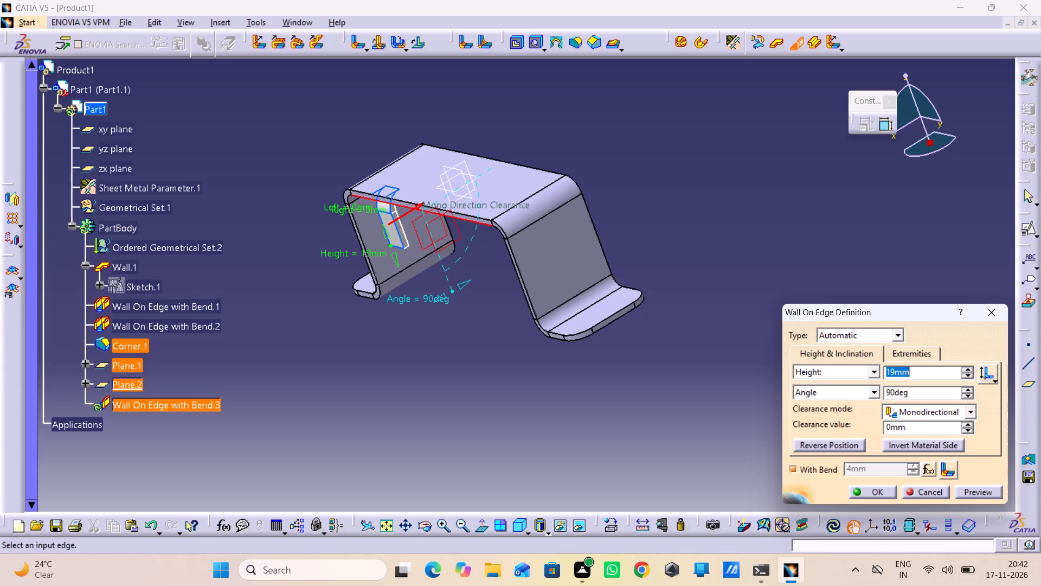
{"action": "left_click", "coordinate": [975, 494]}
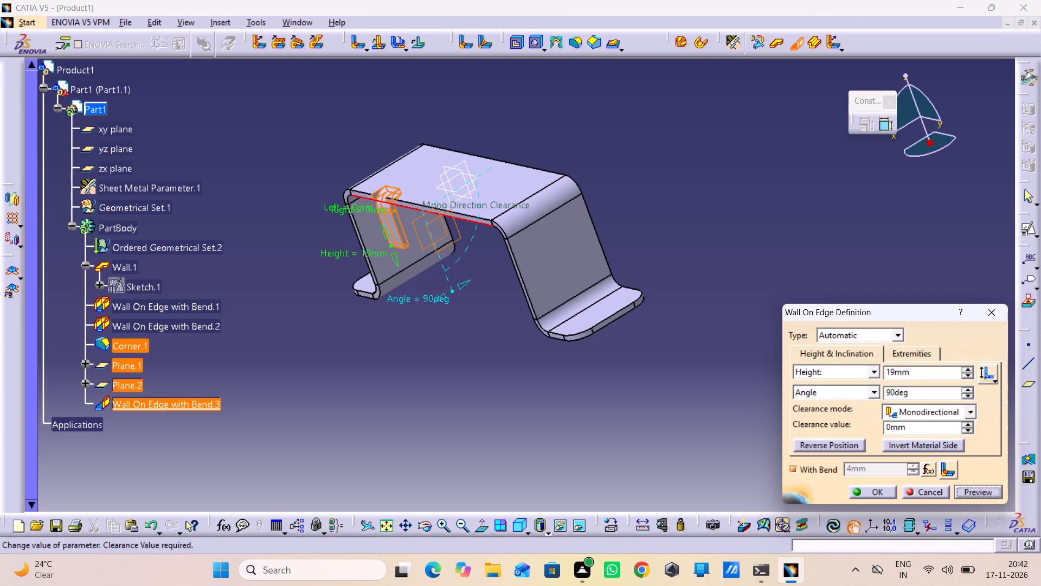
Set the tab wall's monodirectional clearance value to 44-18-7-7 (12 mm) and create the wall.
{"action": "left_click_drag", "start_coordinate": [936, 429], "coordinate": [891, 439]}
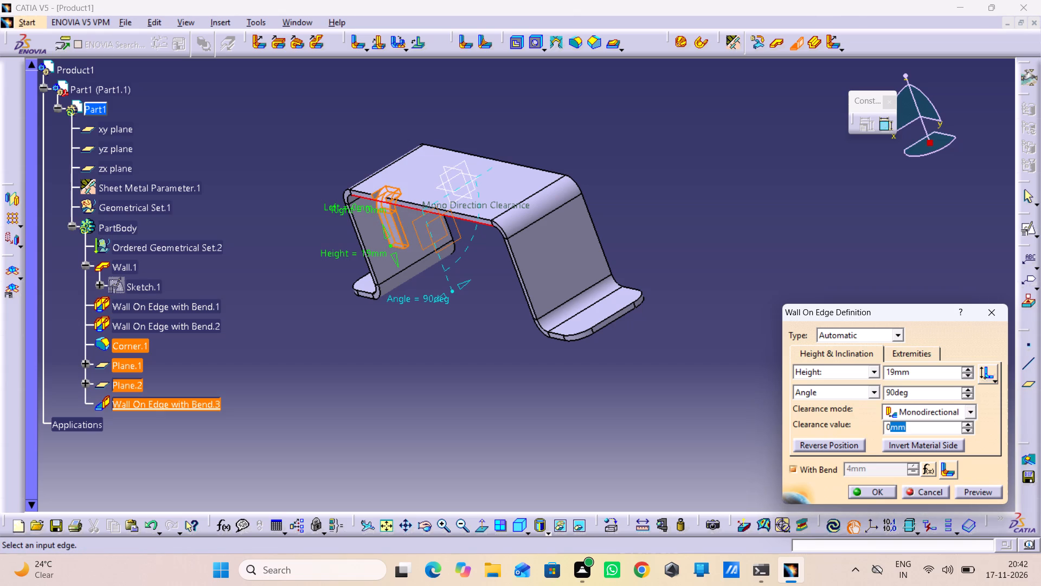
{"action": "key", "text": "BackSpace"}
{"action": "key", "text": "BackSpace"}
{"action": "key", "text": "BackSpace"}
{"action": "type", "text": "44-"}
{"action": "type", "text": "18-"}
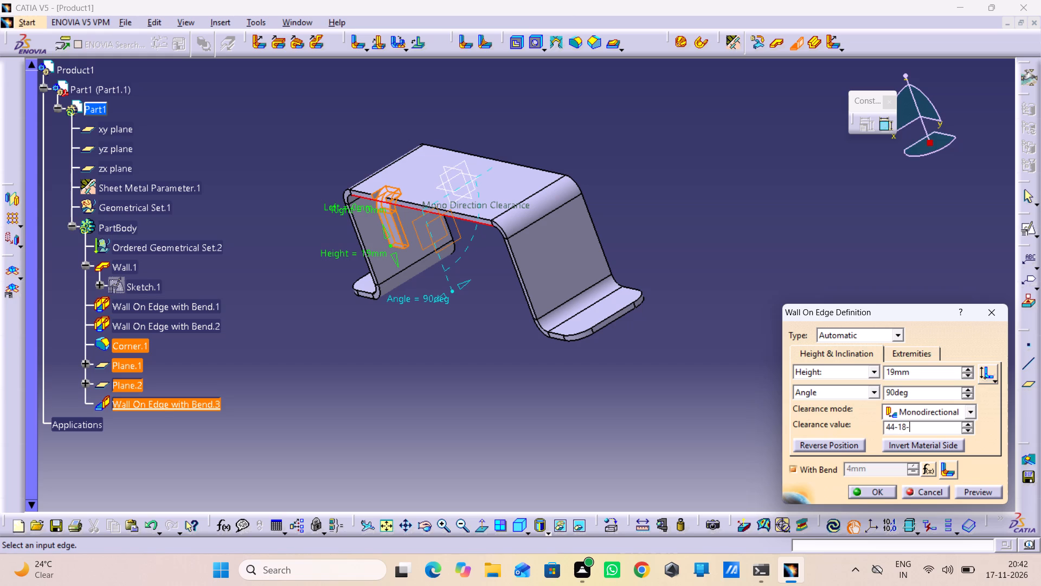
{"action": "type", "text": "7-7"}
{"action": "key", "text": "Return"}
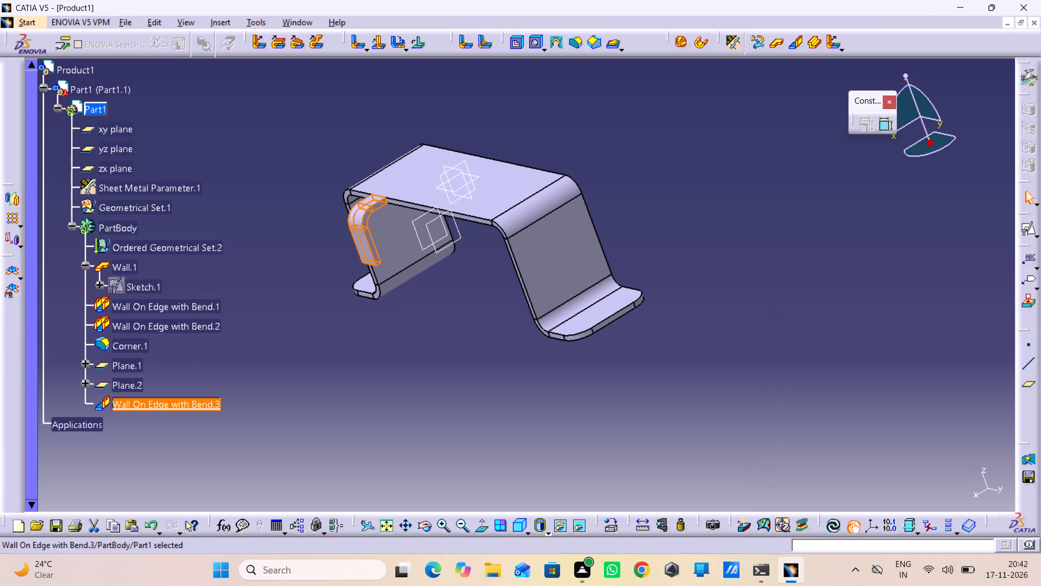
{"action": "left_click", "coordinate": [811, 412]}
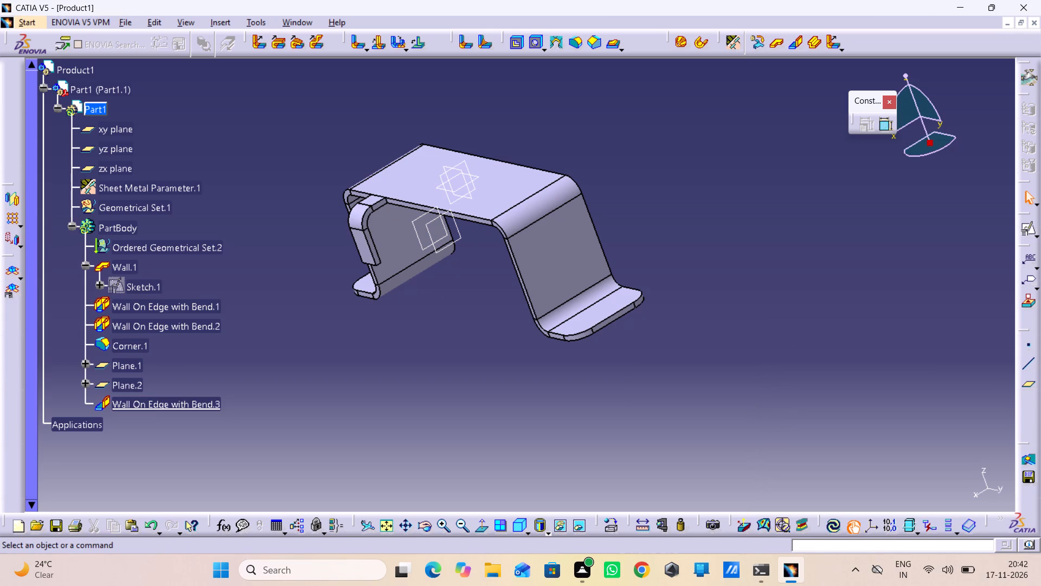
Reopen the tab wall's definition, preview it and close it without changing any value.
{"action": "double_click", "coordinate": [352, 240]}
{"action": "left_click", "coordinate": [465, 395]}
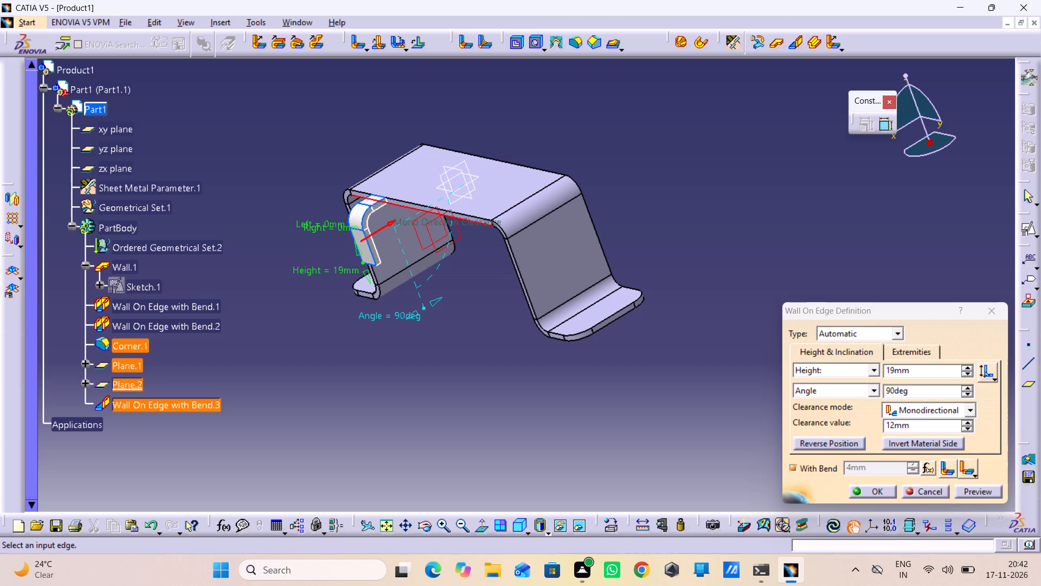
{"action": "left_click", "coordinate": [966, 498]}
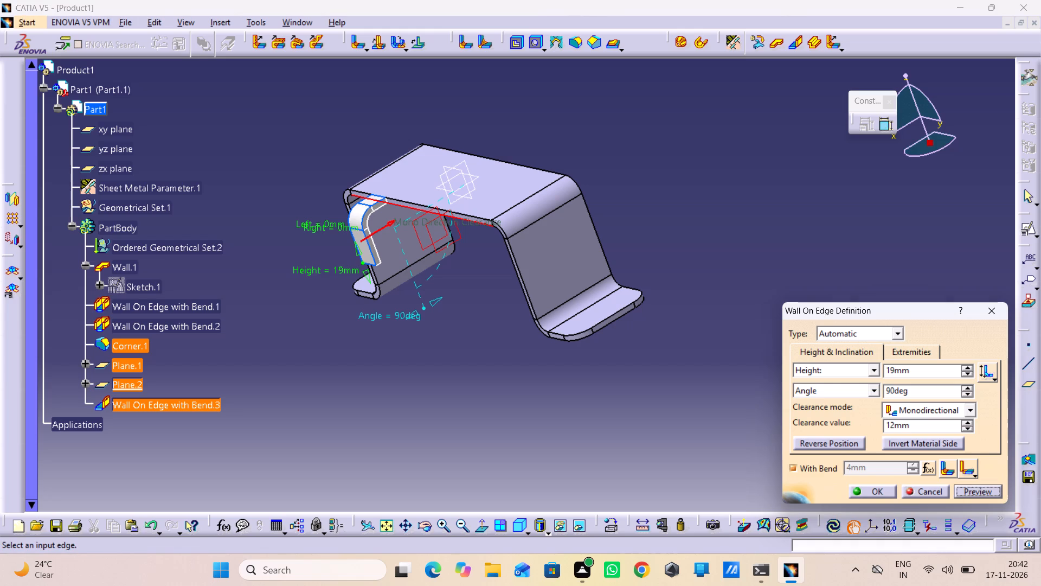
{"action": "left_click", "coordinate": [967, 493]}
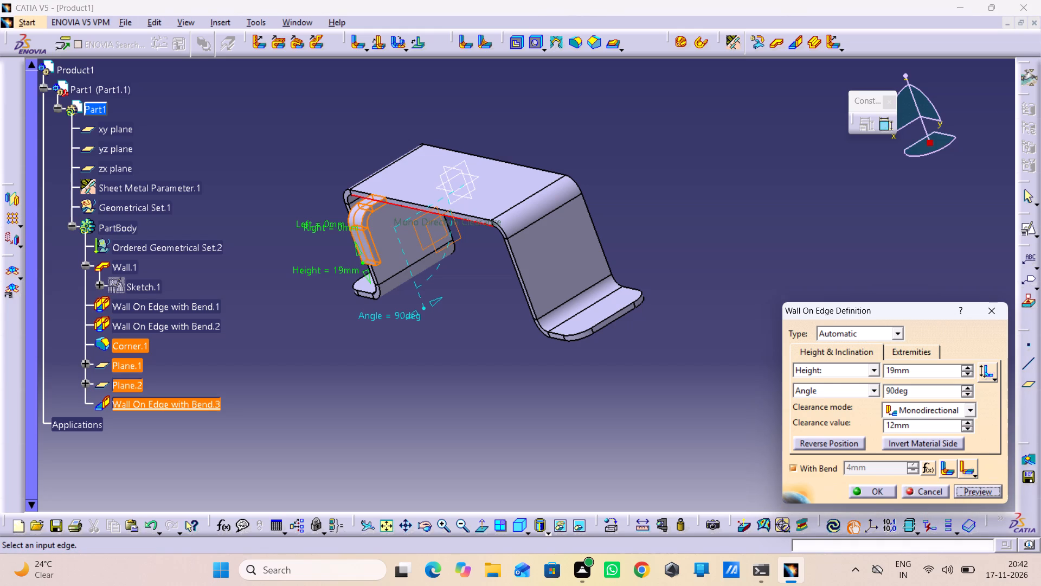
{"action": "left_click", "coordinate": [876, 498]}
{"action": "left_click", "coordinate": [708, 437]}
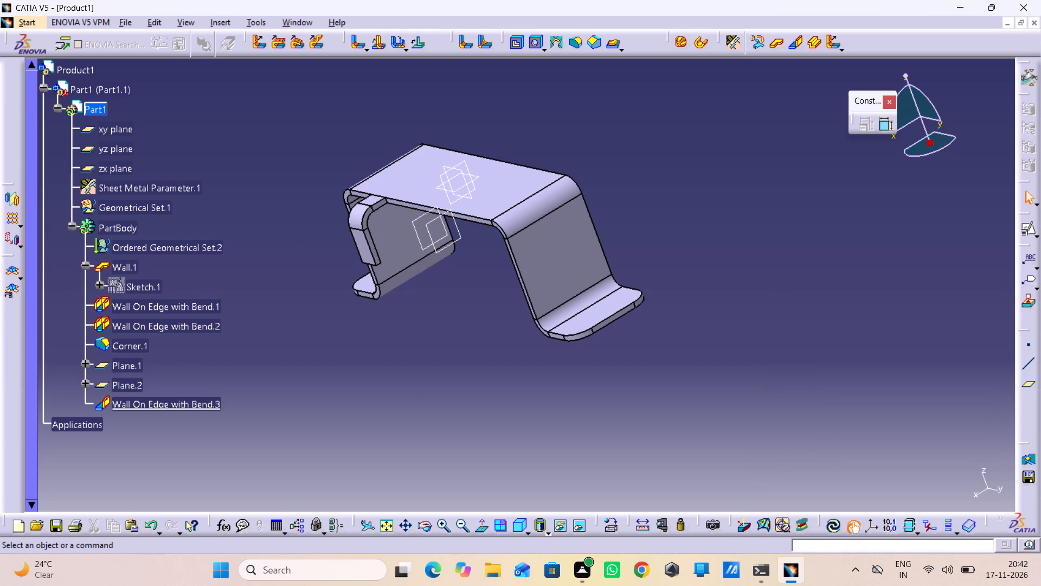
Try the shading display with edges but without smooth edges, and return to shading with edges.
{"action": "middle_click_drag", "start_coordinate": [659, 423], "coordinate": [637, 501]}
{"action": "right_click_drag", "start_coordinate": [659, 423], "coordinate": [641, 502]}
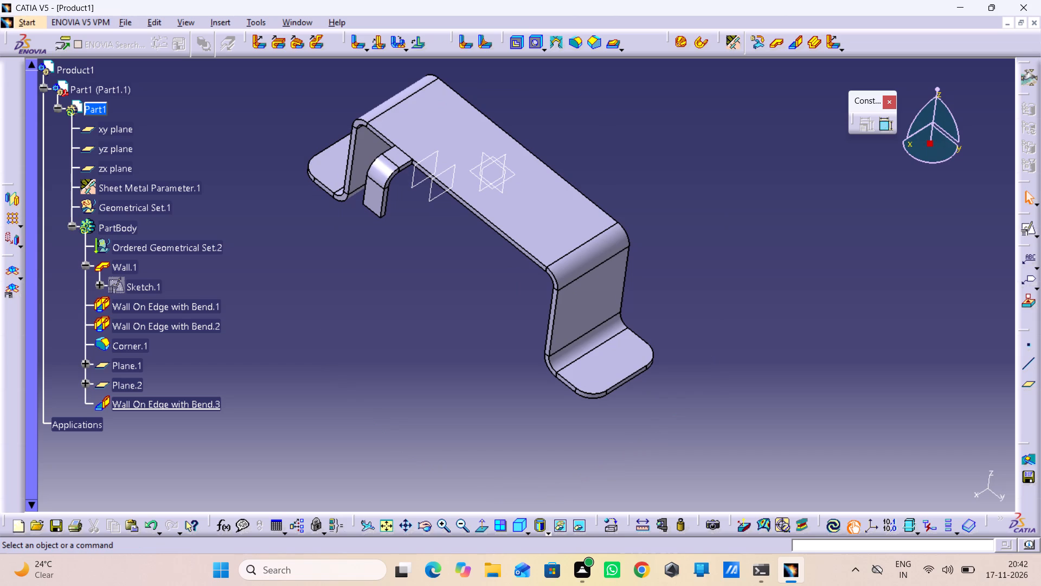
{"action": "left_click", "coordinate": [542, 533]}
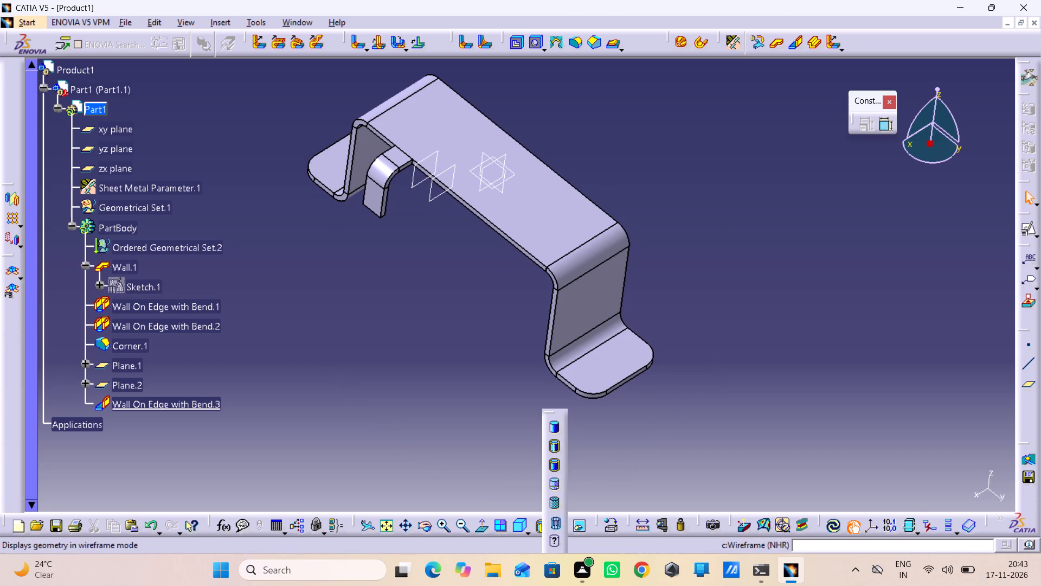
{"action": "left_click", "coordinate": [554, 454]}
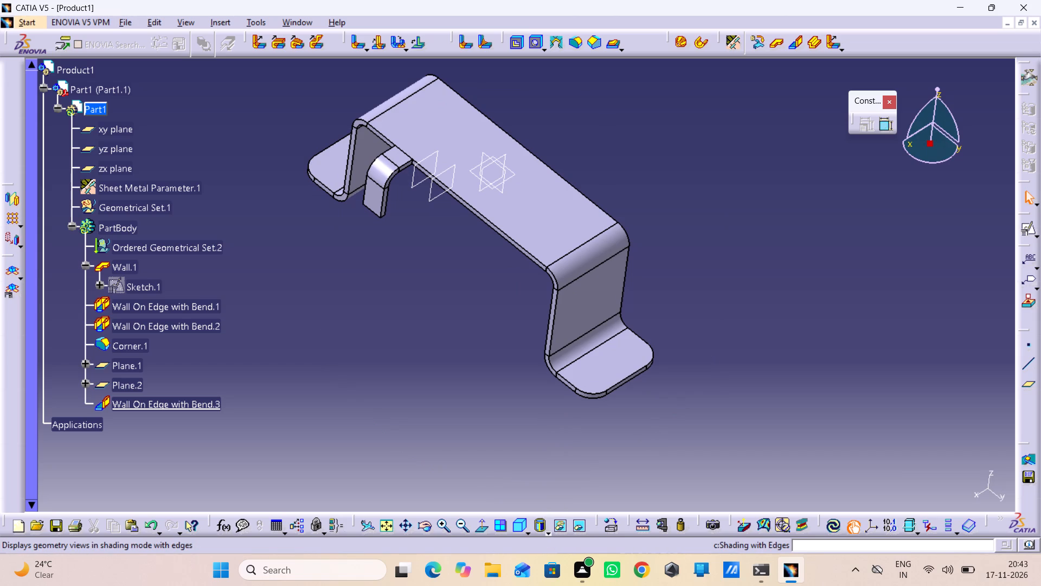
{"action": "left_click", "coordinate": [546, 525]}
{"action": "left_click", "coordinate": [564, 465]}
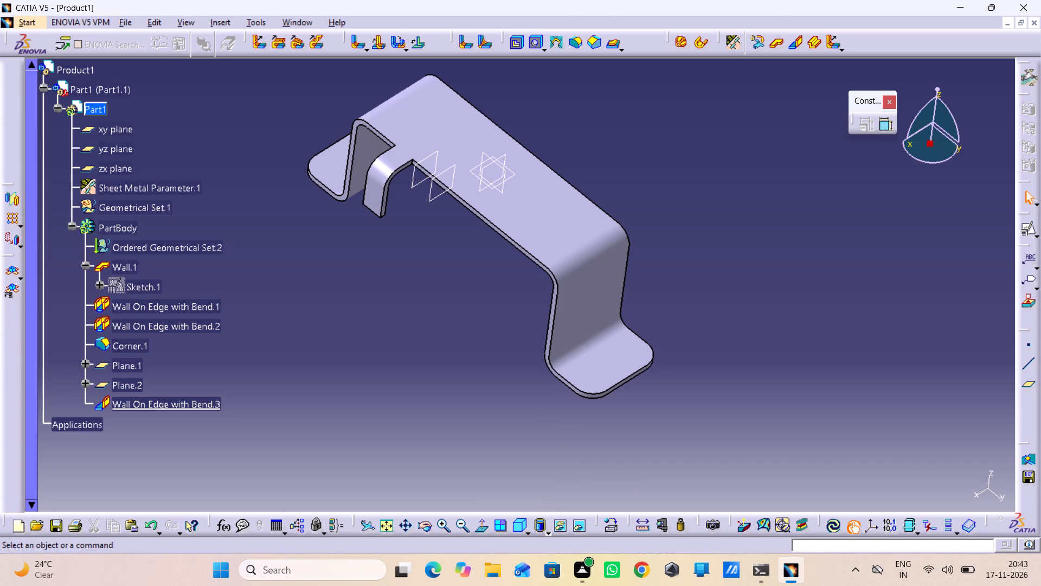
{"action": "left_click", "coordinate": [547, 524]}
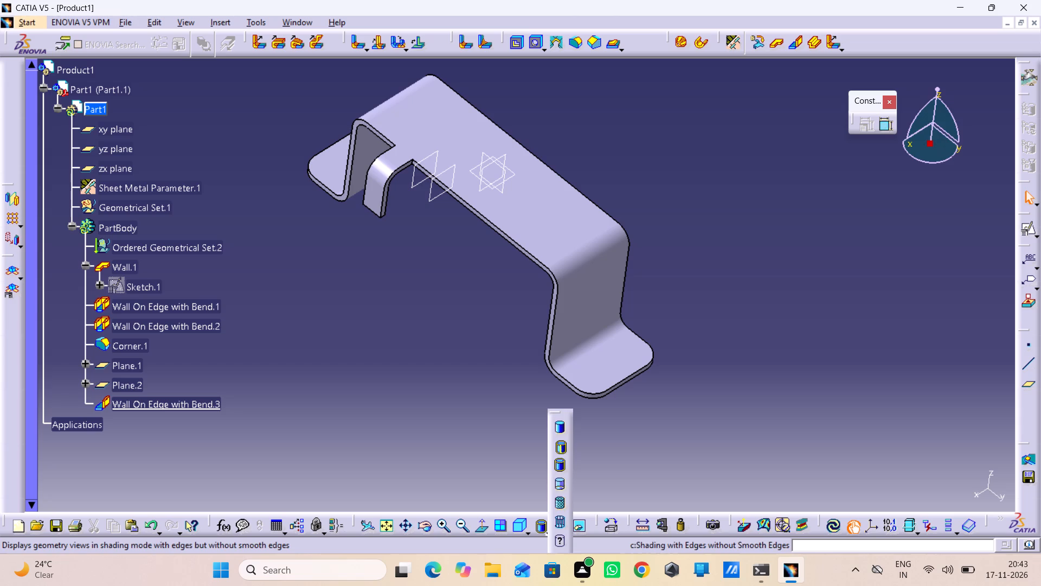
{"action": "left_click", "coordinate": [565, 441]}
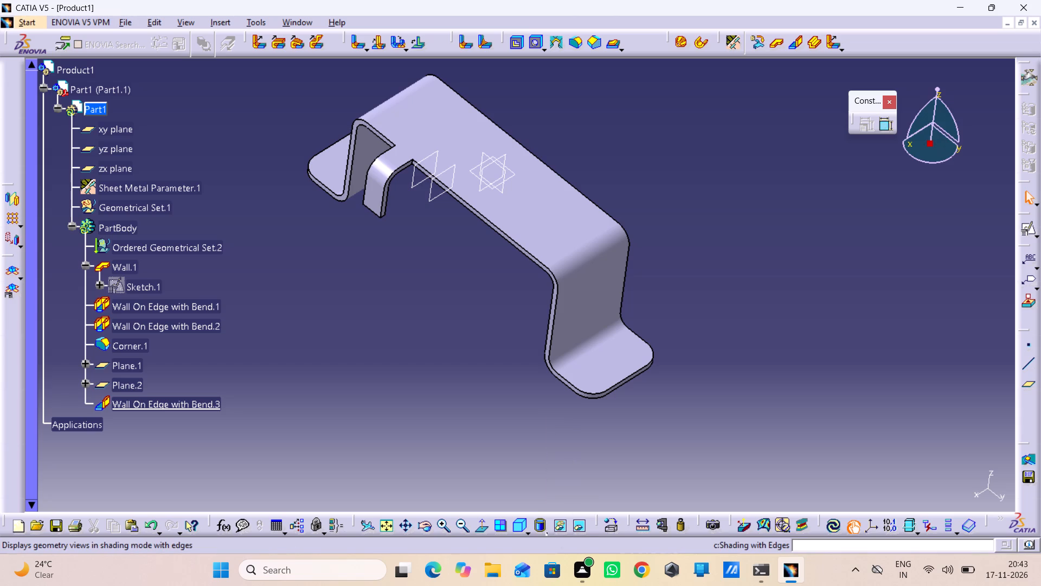
Create a plane offset 20 mm from the outer face of the side wall opposite the tab, reversed toward the bracket's middle.
{"action": "left_click", "coordinate": [595, 298]}
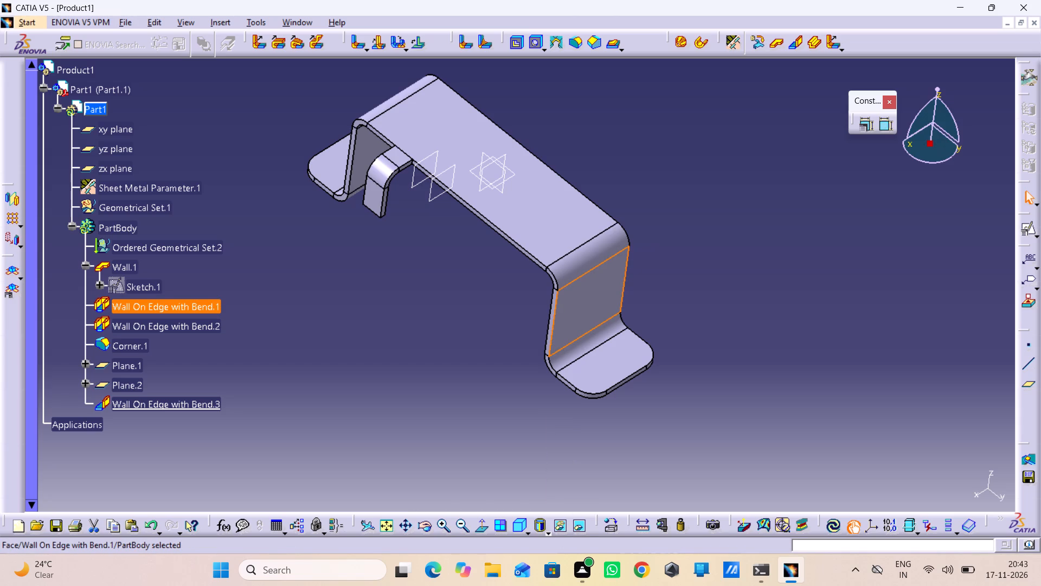
{"action": "left_click", "coordinate": [1026, 380]}
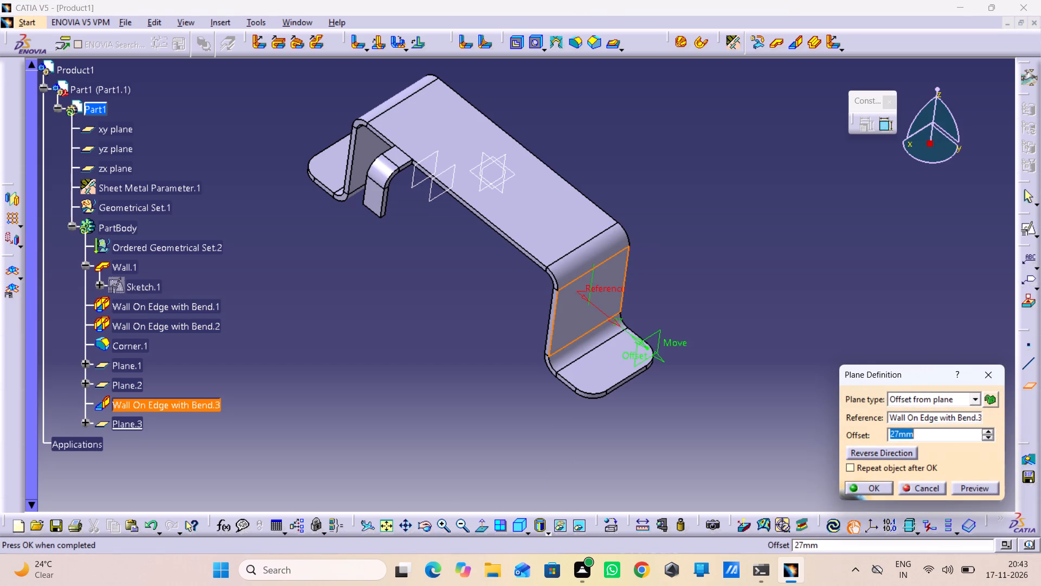
{"action": "left_click", "coordinate": [875, 450]}
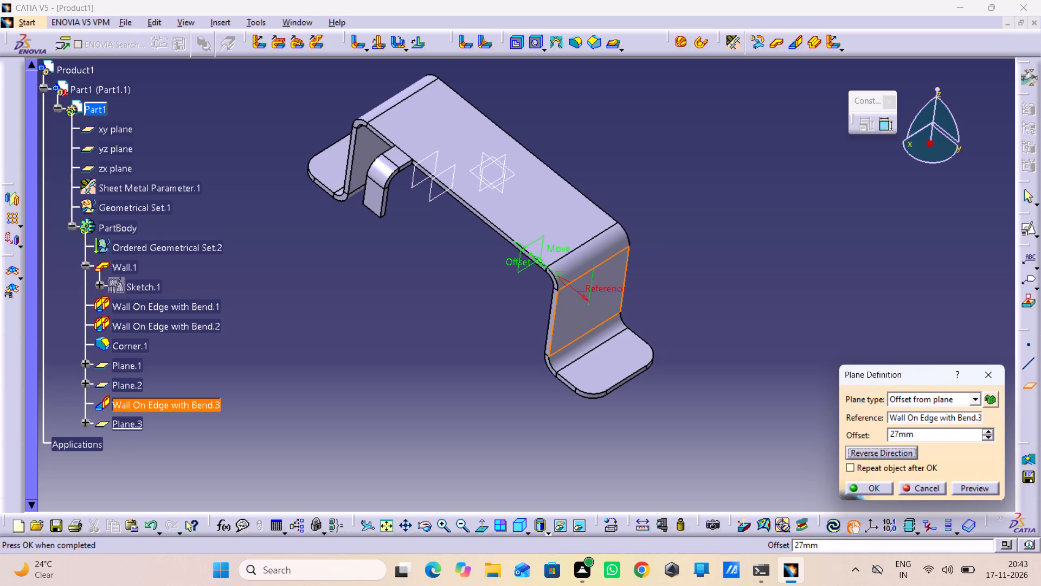
{"action": "left_click_drag", "start_coordinate": [931, 432], "coordinate": [760, 469]}
{"action": "type", "text": "20"}
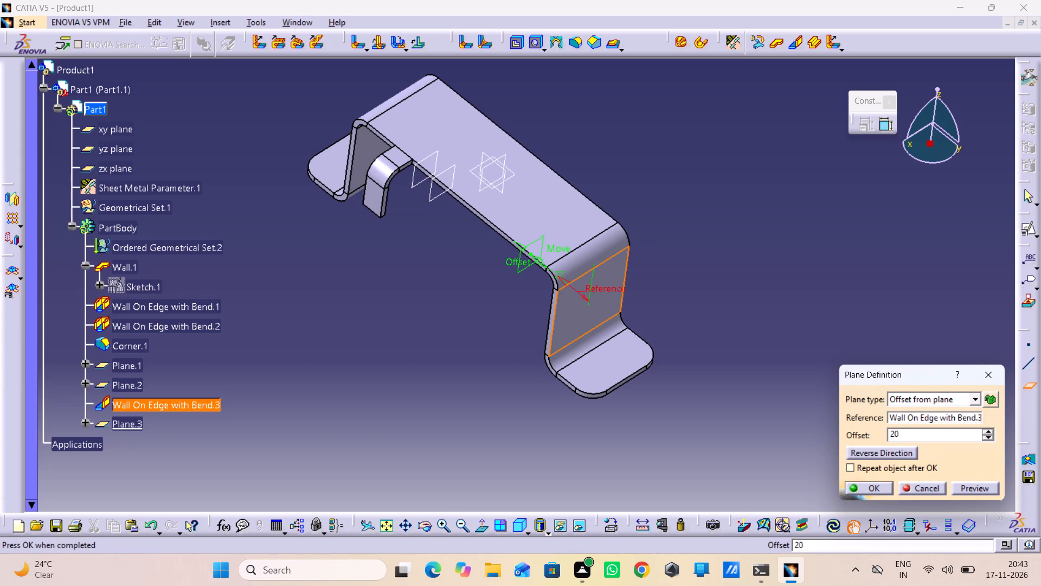
{"action": "key", "text": "Return"}
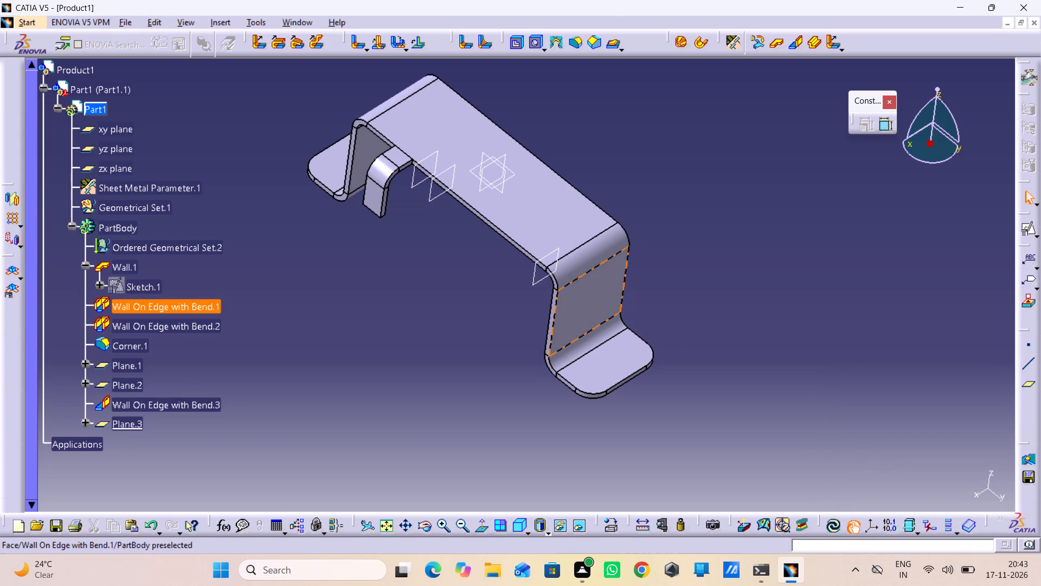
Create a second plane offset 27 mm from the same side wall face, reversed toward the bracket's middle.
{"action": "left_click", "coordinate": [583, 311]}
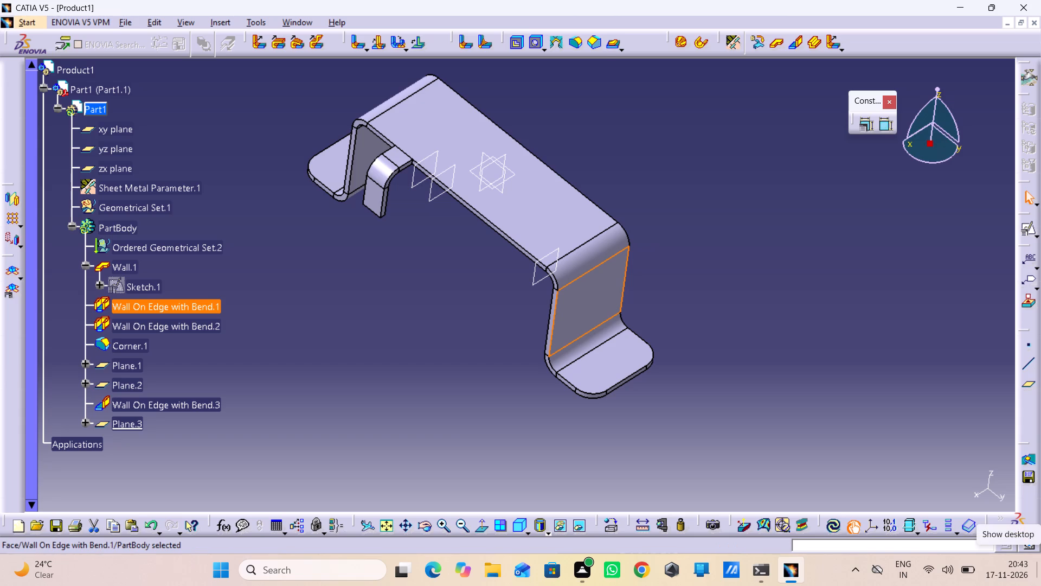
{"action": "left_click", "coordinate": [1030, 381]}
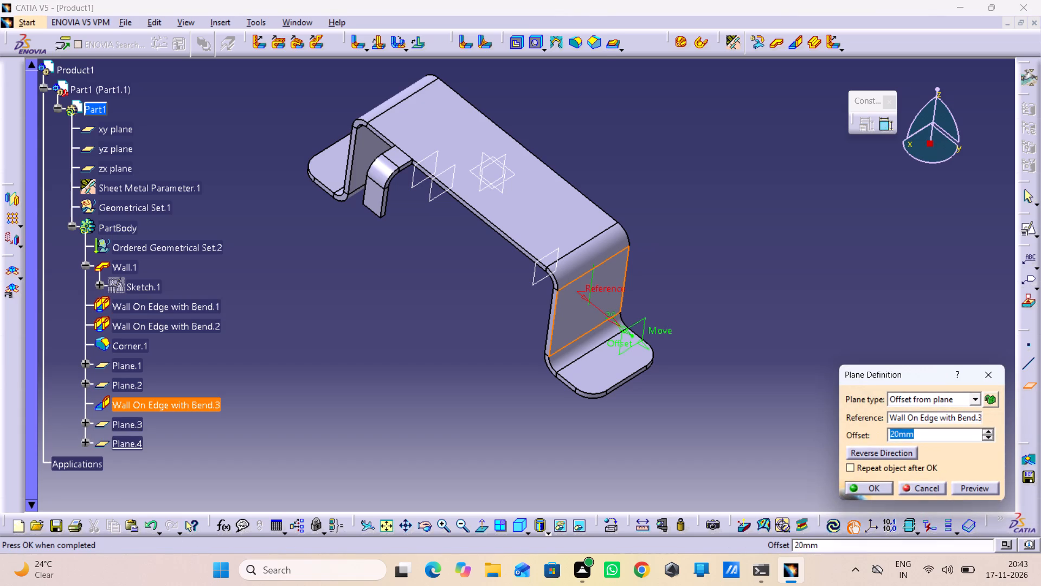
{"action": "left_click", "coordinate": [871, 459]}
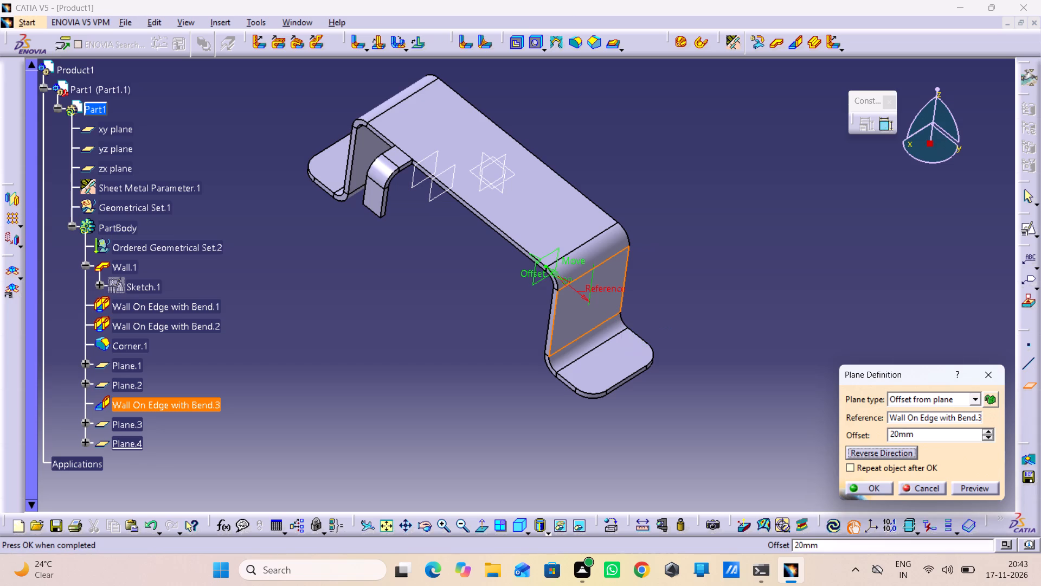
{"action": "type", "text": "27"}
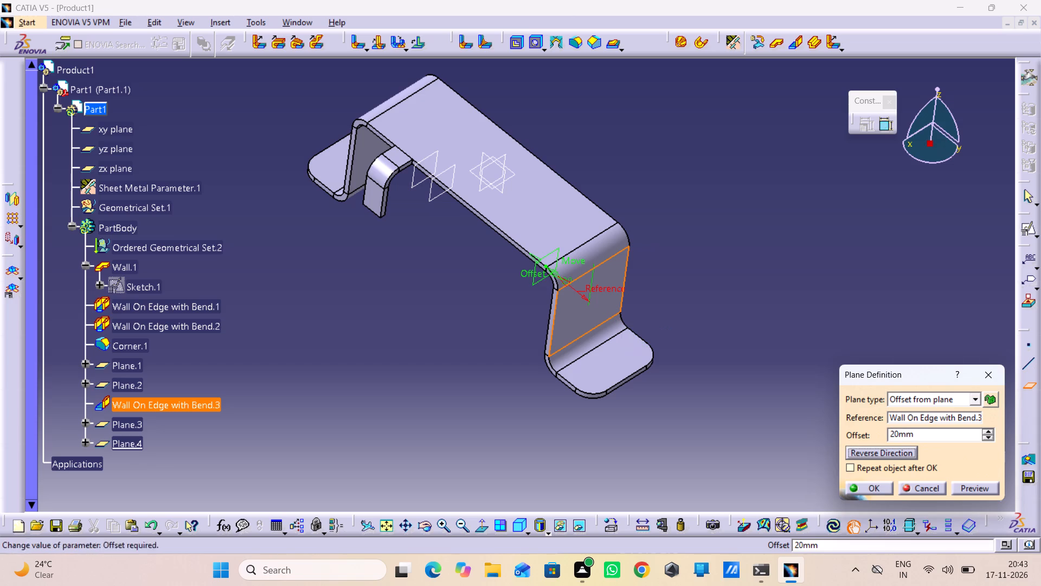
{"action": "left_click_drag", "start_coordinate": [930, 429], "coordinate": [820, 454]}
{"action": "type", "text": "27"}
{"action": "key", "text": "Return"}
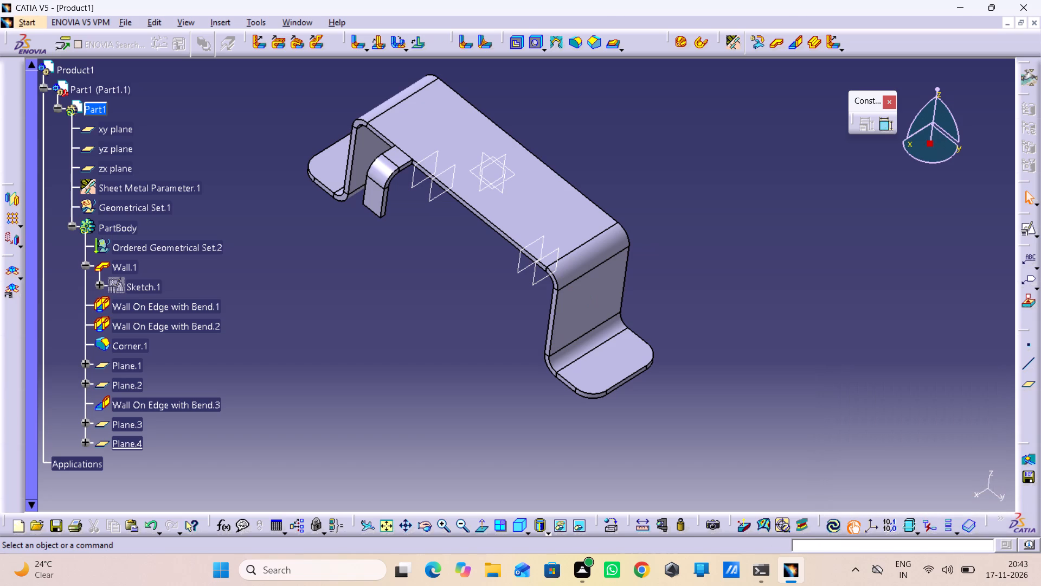
Inspect the new offset planes from the front and check the definition of the one nearer the side wall.
{"action": "middle_click_drag", "start_coordinate": [751, 453], "coordinate": [877, 369]}
{"action": "right_click_drag", "start_coordinate": [750, 453], "coordinate": [877, 369]}
{"action": "middle_click_drag", "start_coordinate": [432, 373], "coordinate": [526, 274]}
{"action": "right_click_drag", "start_coordinate": [432, 373], "coordinate": [526, 274]}
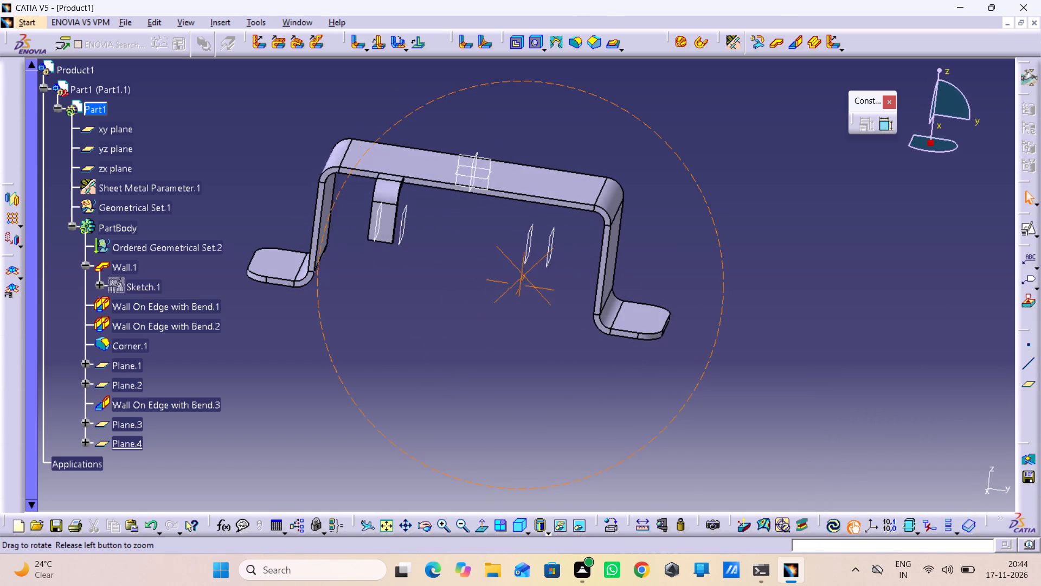
{"action": "middle_click_drag", "start_coordinate": [526, 274], "coordinate": [531, 277]}
{"action": "right_click_drag", "start_coordinate": [526, 274], "coordinate": [531, 277]}
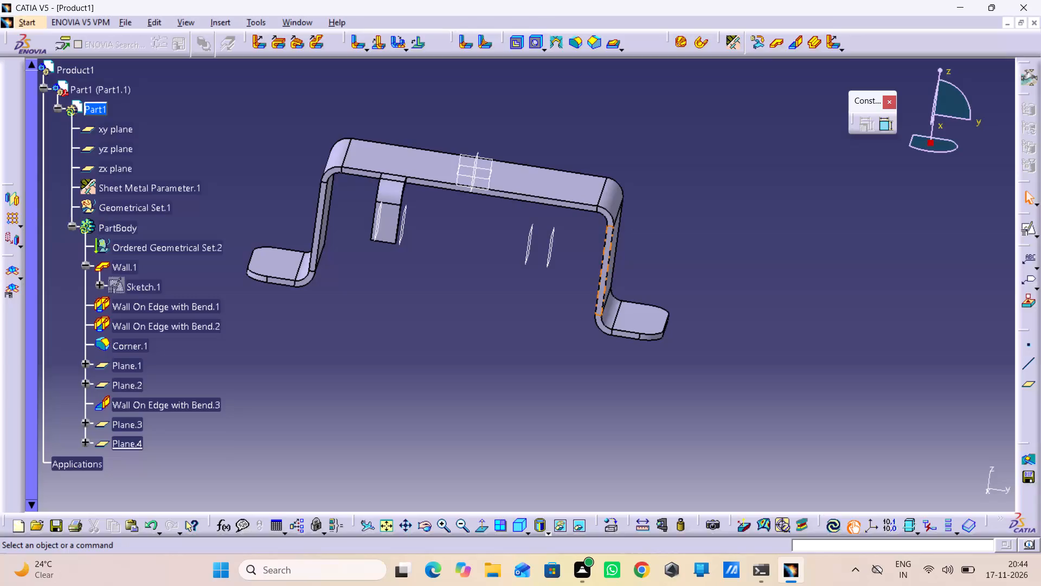
{"action": "double_click", "coordinate": [552, 236]}
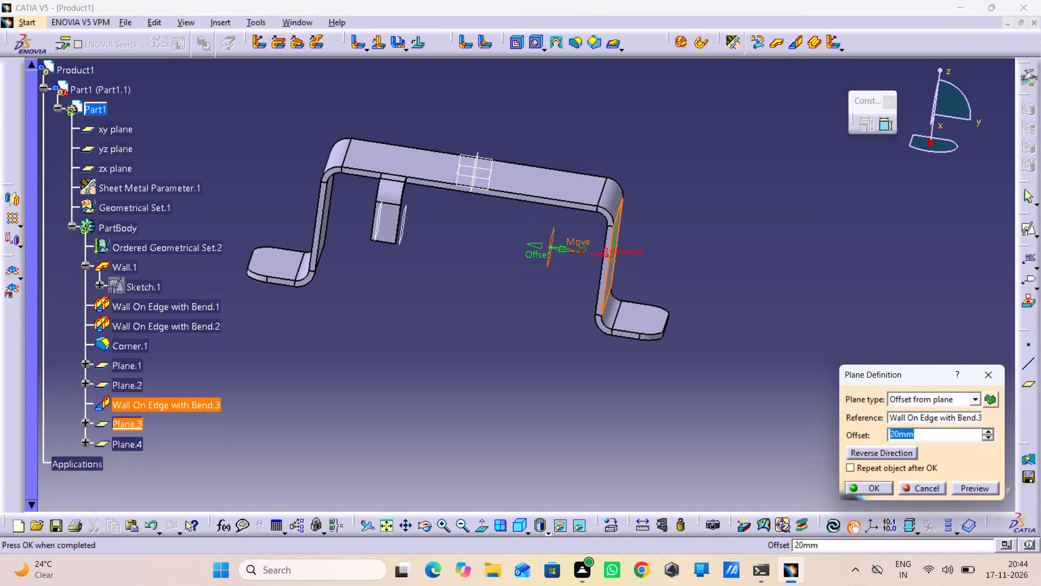
{"action": "left_click", "coordinate": [548, 294]}
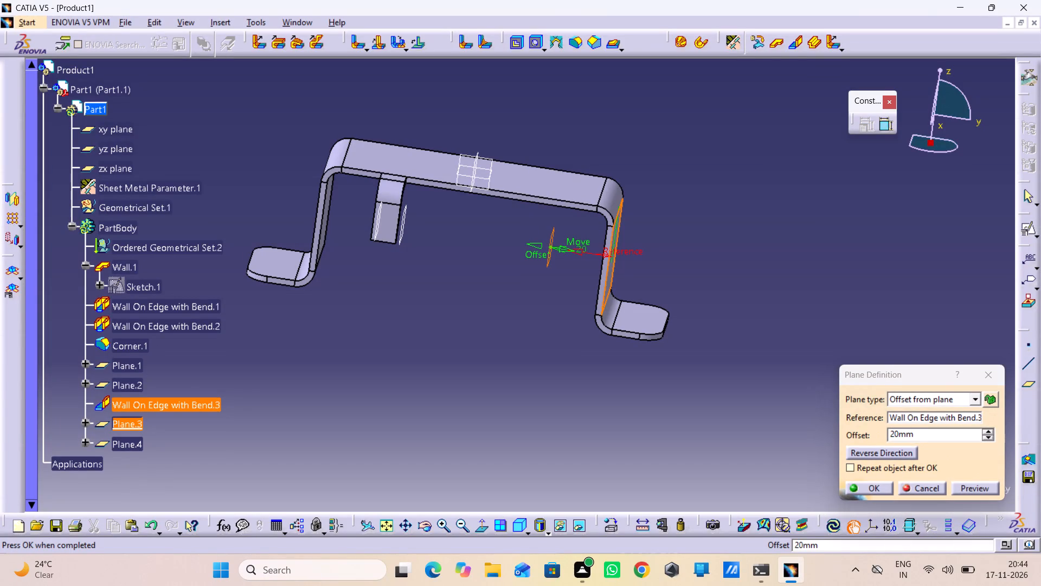
{"action": "left_click", "coordinate": [865, 489]}
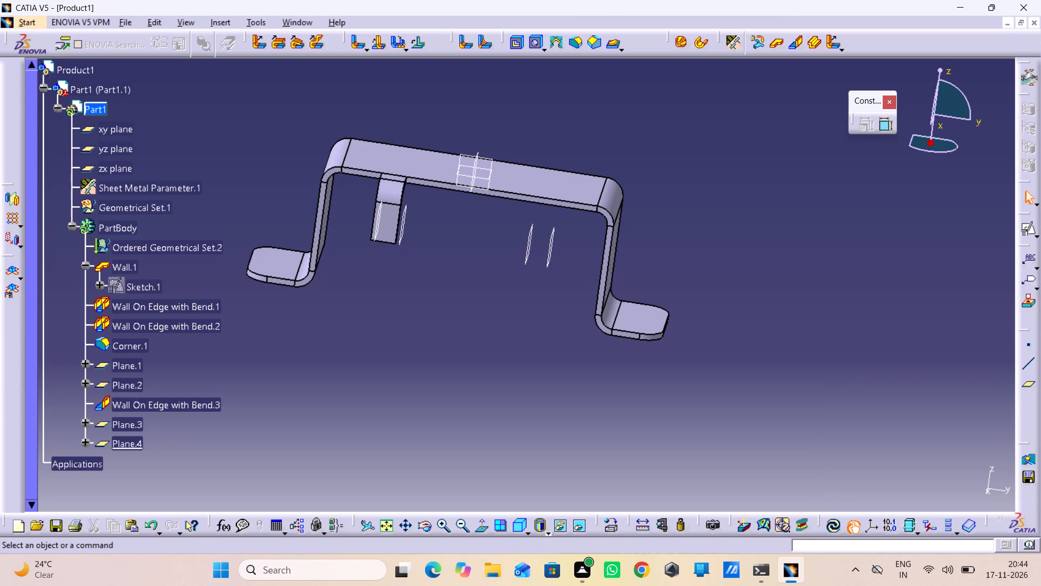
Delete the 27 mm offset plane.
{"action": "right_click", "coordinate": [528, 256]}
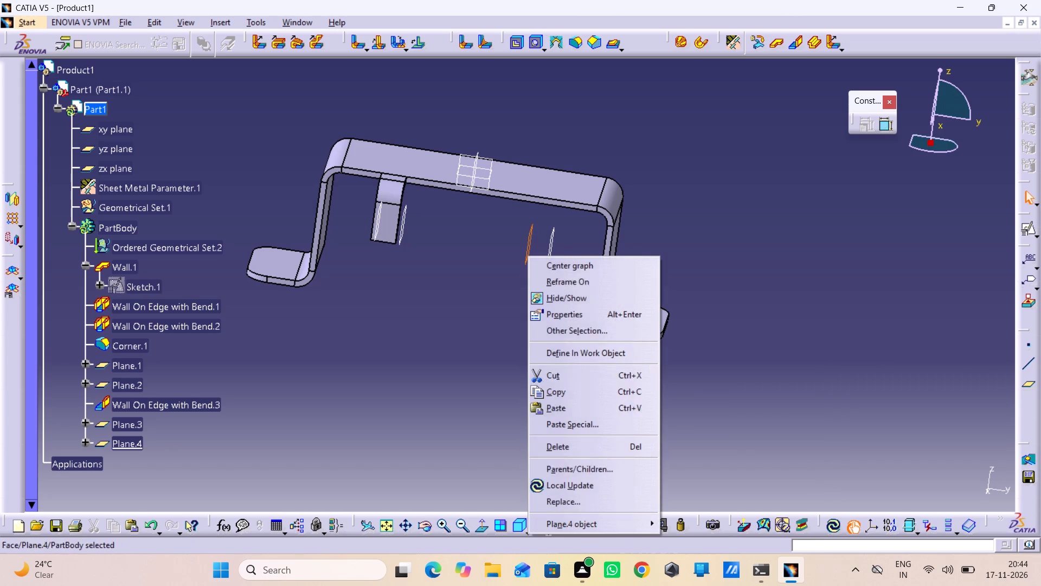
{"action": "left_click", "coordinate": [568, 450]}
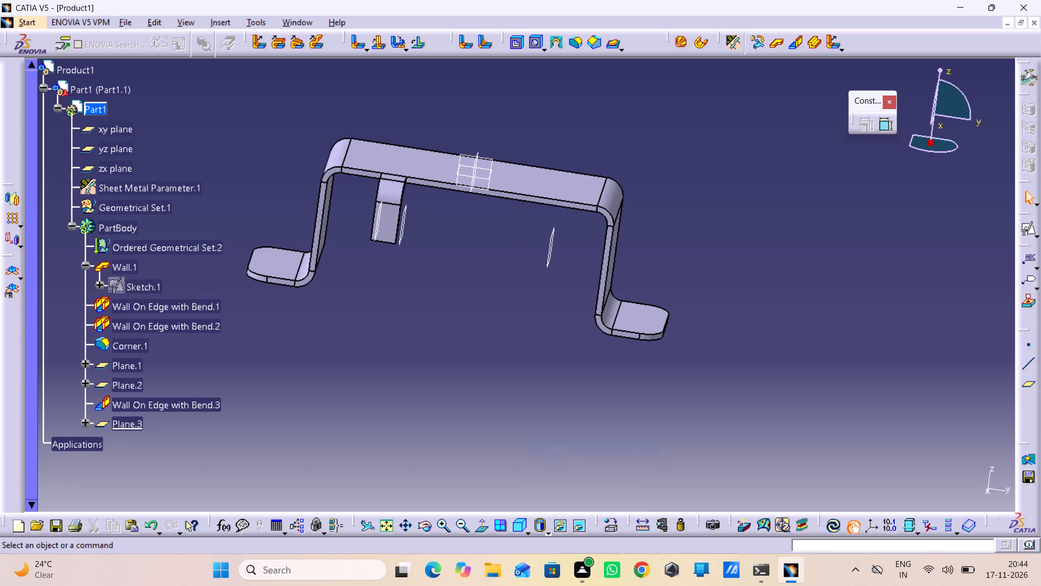
Create a plane offset 27 mm from Plane.3, on the side toward the bracket's middle.
{"action": "left_click", "coordinate": [549, 257]}
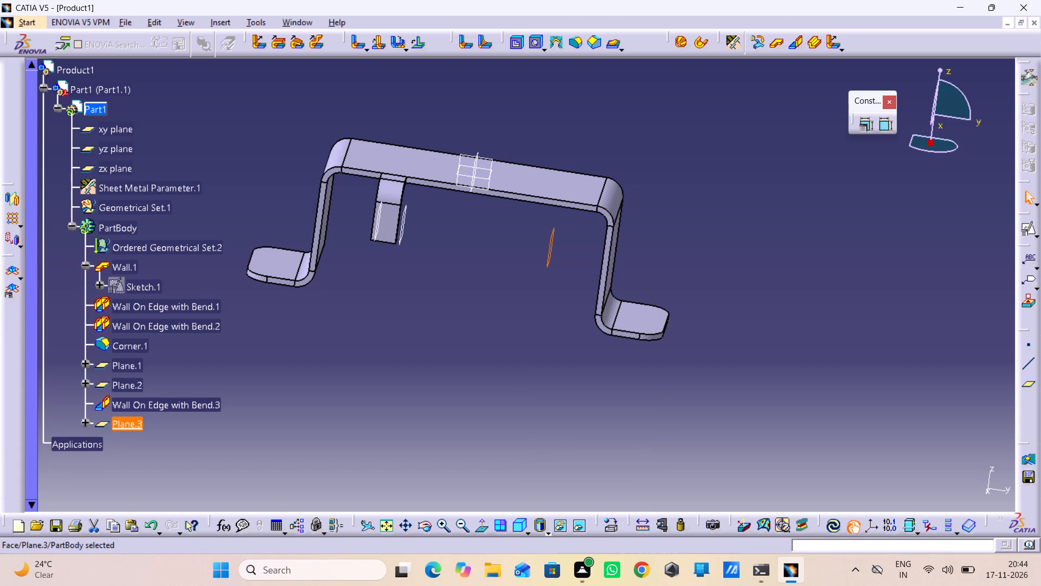
{"action": "left_click", "coordinate": [1031, 380]}
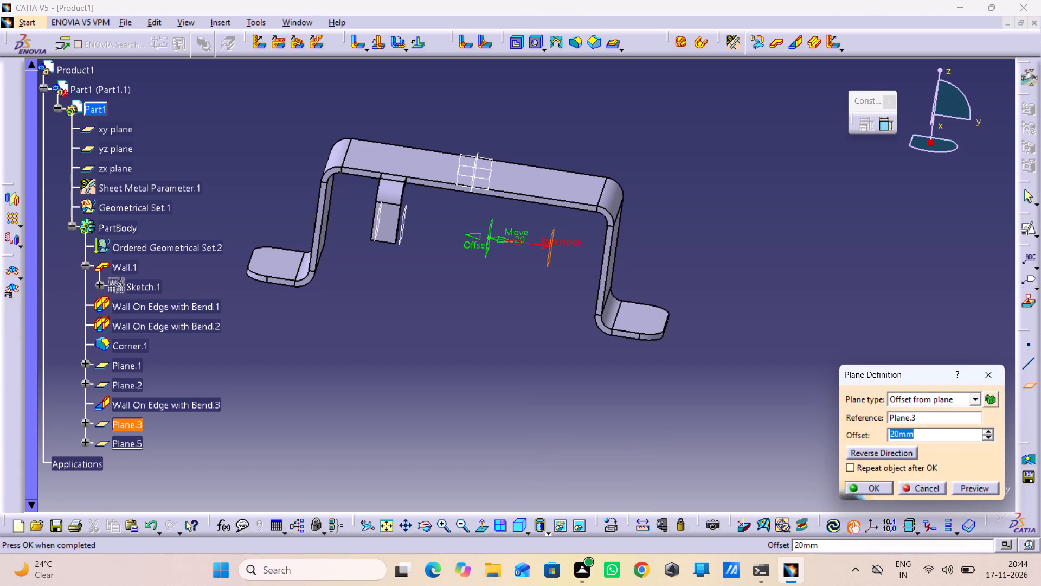
{"action": "type", "text": "27"}
{"action": "key", "text": "Return"}
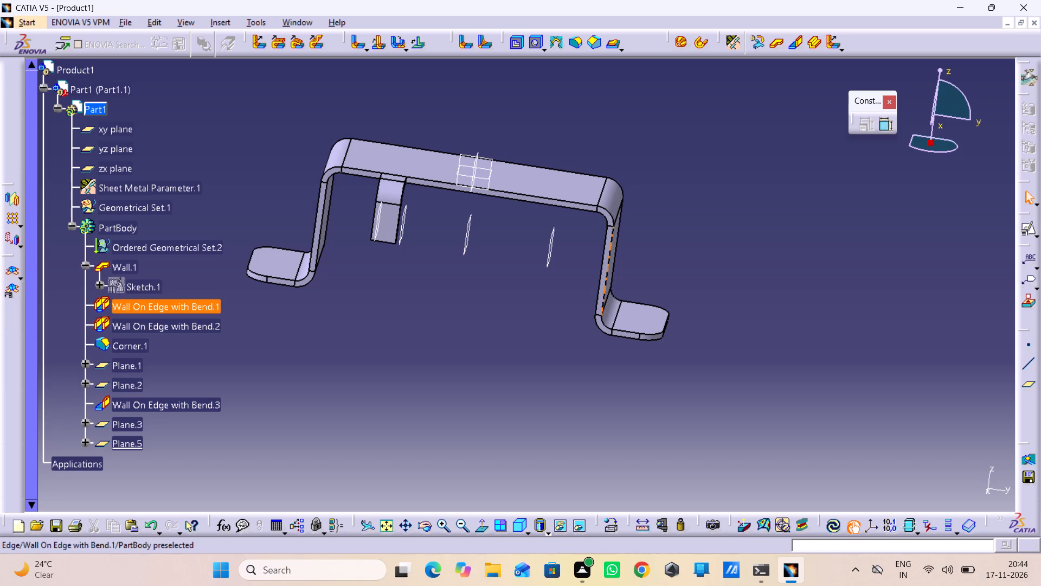
Add a 19 mm high, 90° wall with bend on the top wall's long edge beside the tab, limited by Plane.3 and Plane.5.
{"action": "left_click", "coordinate": [797, 47]}
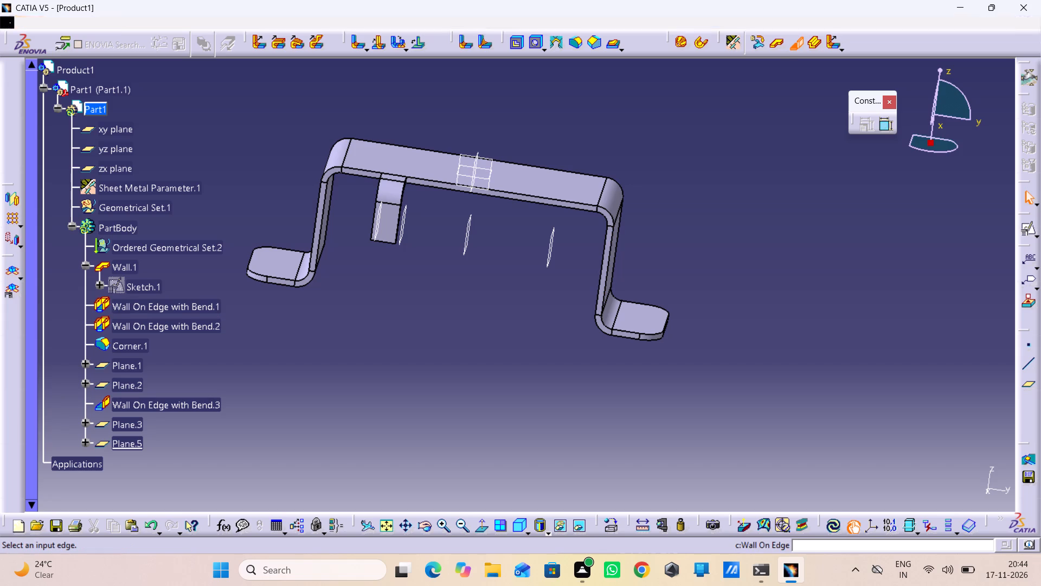
{"action": "left_click", "coordinate": [556, 207]}
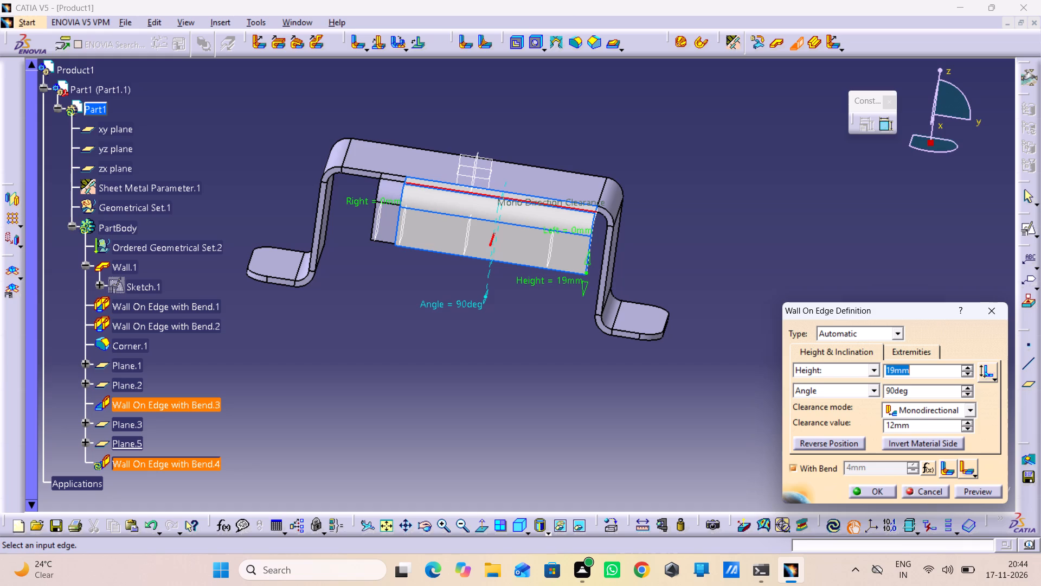
{"action": "left_click", "coordinate": [920, 346]}
{"action": "left_click", "coordinate": [907, 370]}
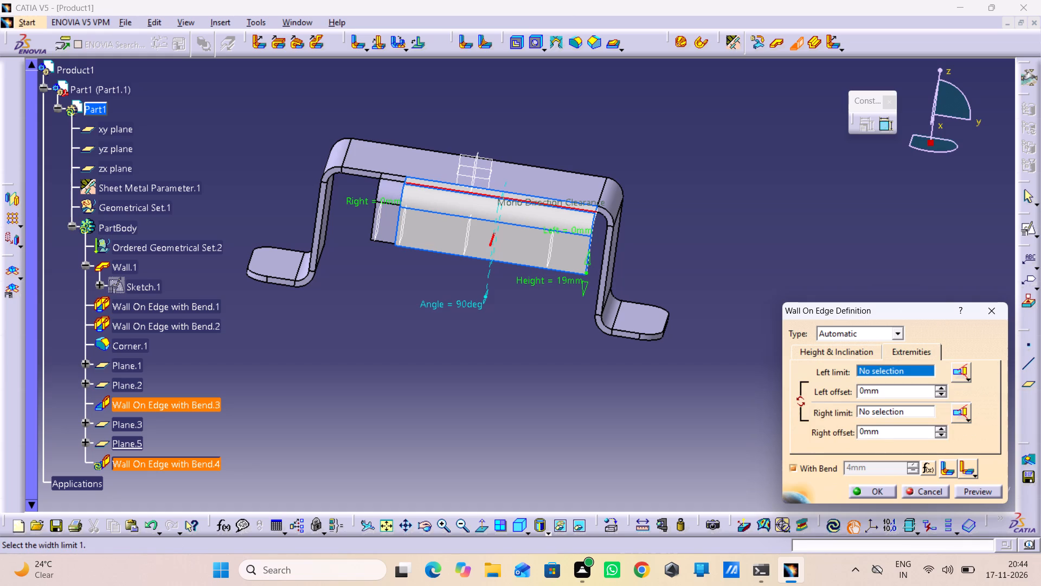
{"action": "left_click", "coordinate": [548, 250]}
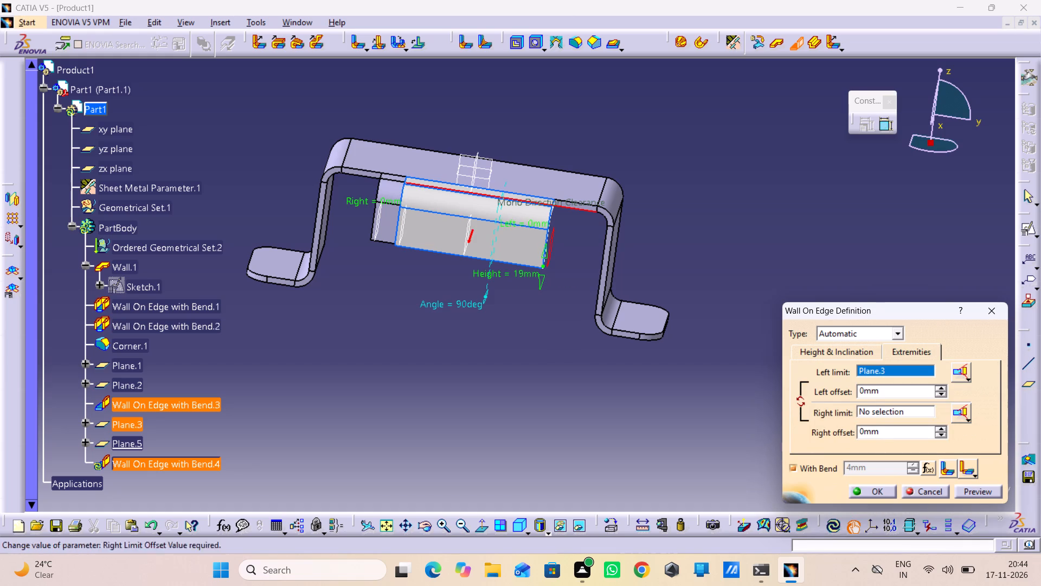
{"action": "left_click", "coordinate": [868, 425]}
{"action": "left_click", "coordinate": [873, 432]}
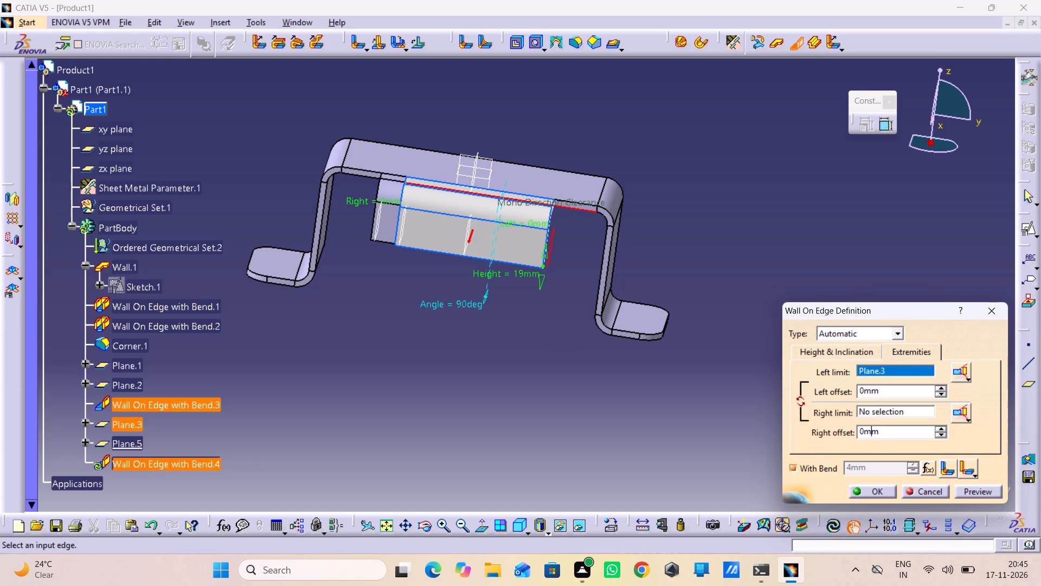
{"action": "left_click", "coordinate": [693, 440]}
{"action": "left_click", "coordinate": [901, 410]}
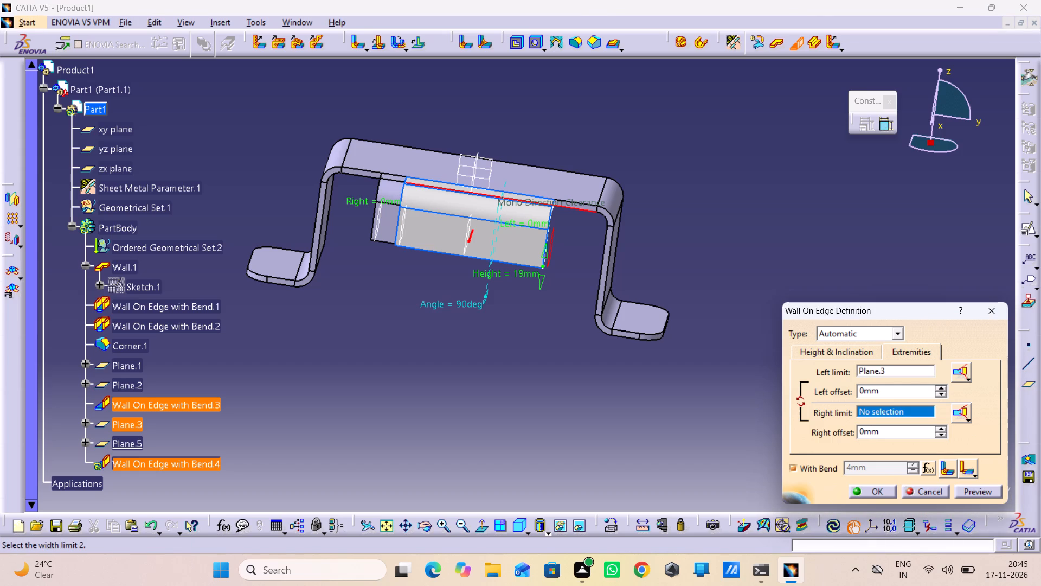
{"action": "left_click", "coordinate": [470, 225]}
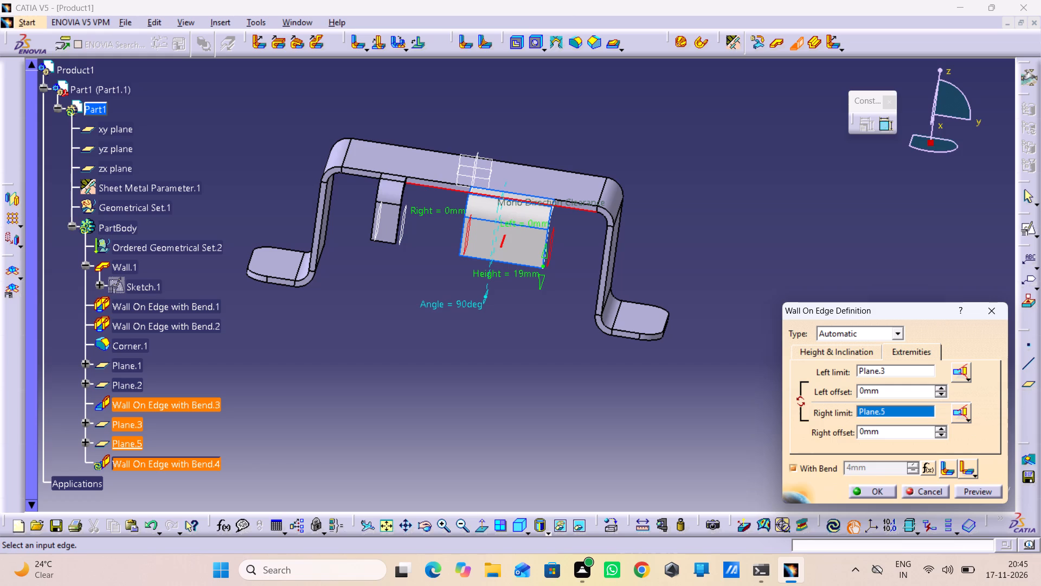
{"action": "scroll", "coordinate": [688, 366], "scroll_direction": "up", "scroll_amount": 1}
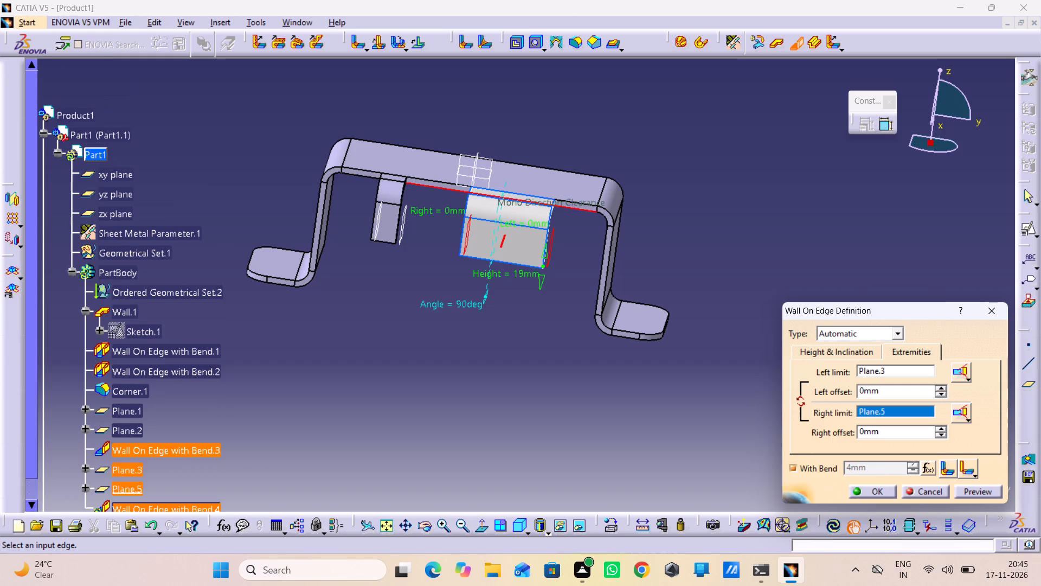
{"action": "middle_click_drag", "start_coordinate": [543, 398], "coordinate": [382, 353]}
{"action": "right_click_drag", "start_coordinate": [543, 398], "coordinate": [382, 352]}
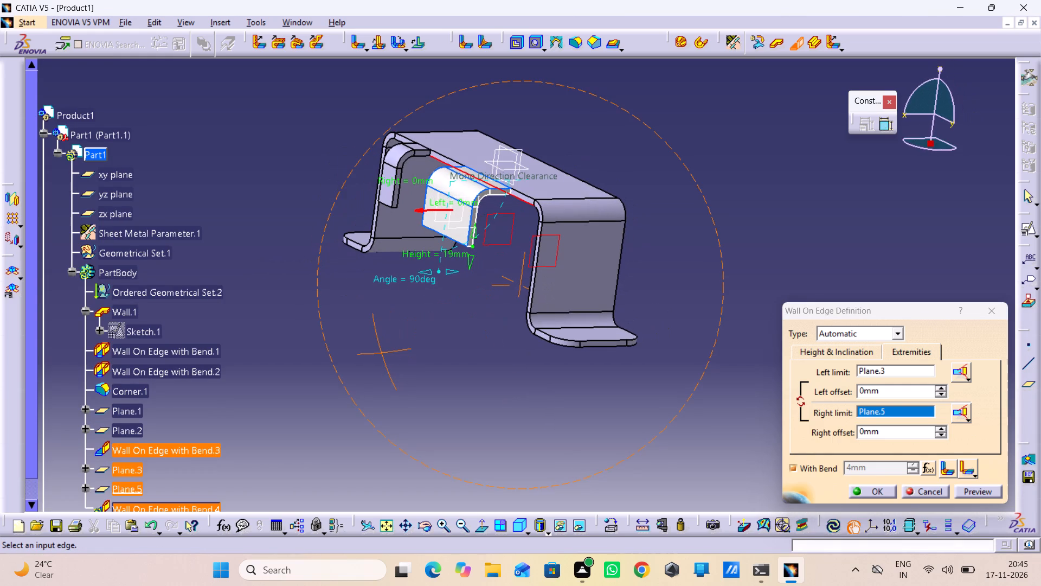
{"action": "right_click_drag", "start_coordinate": [382, 352], "coordinate": [389, 345]}
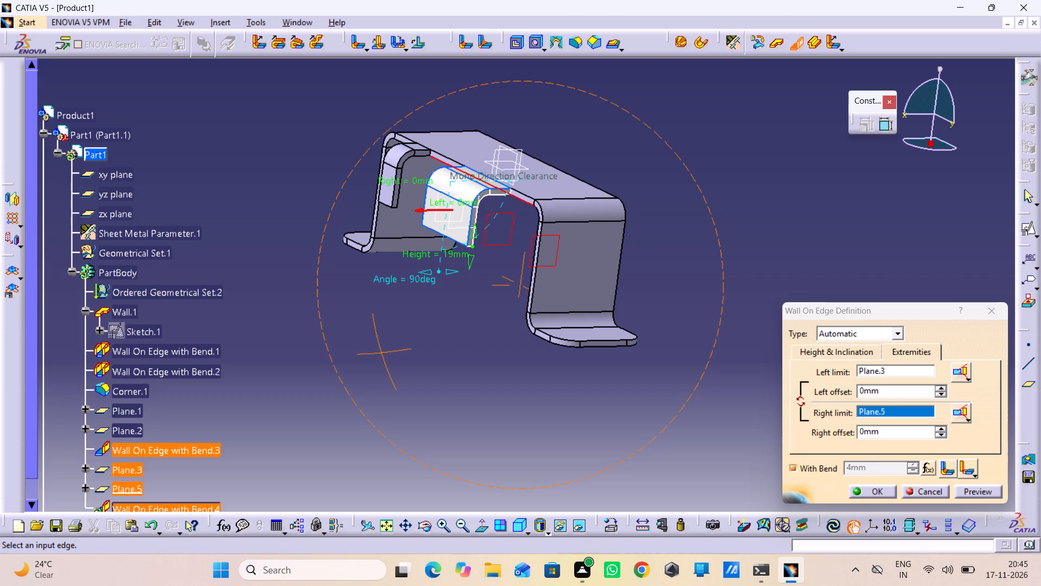
{"action": "middle_click_drag", "start_coordinate": [417, 340], "coordinate": [517, 375]}
{"action": "right_click_drag", "start_coordinate": [417, 340], "coordinate": [518, 375]}
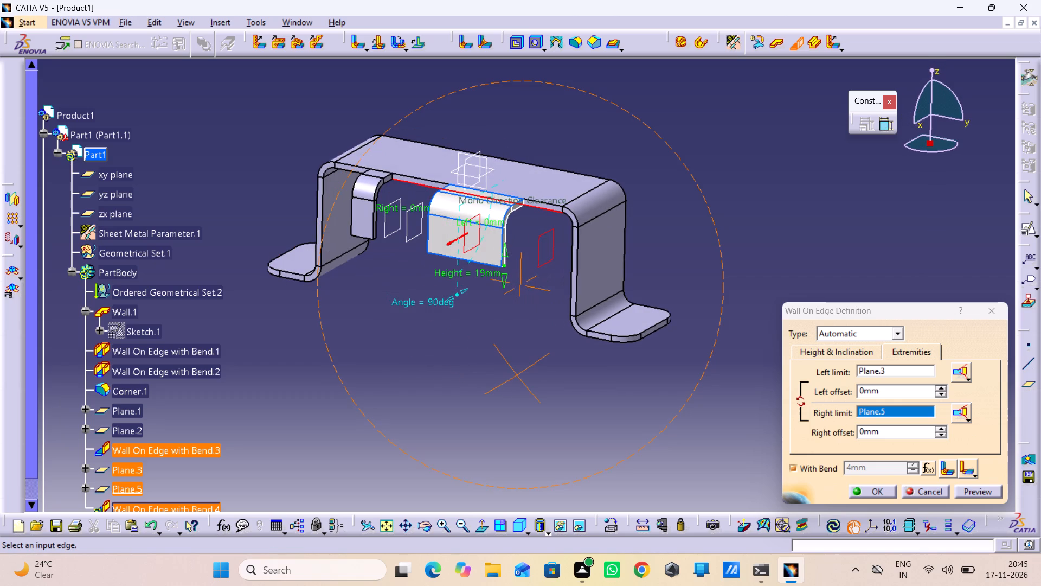
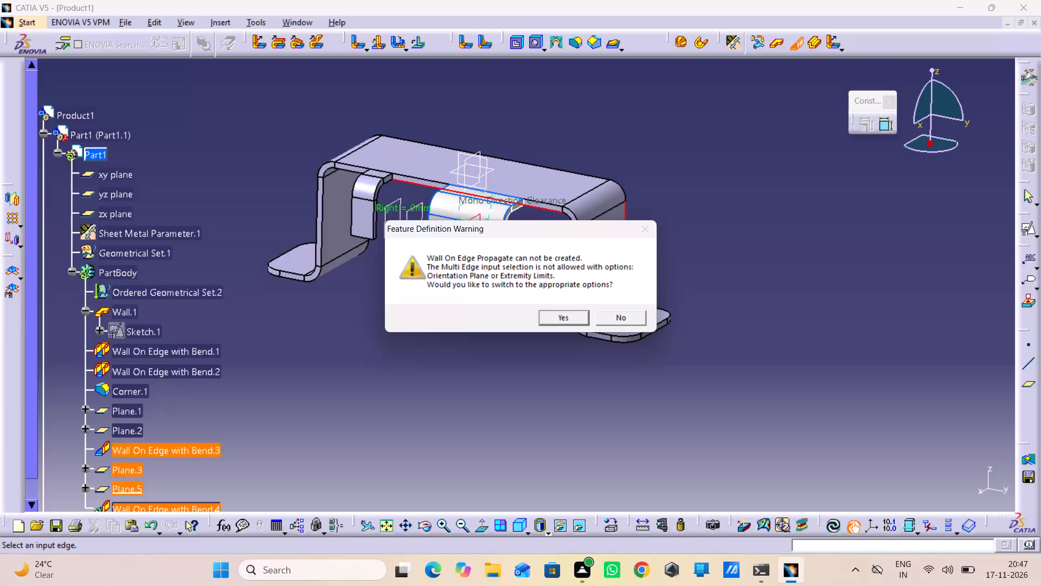
Decline the switch to multi-edge options, keeping Plane.3 and Plane.5 as the wall's limits.
{"action": "left_click_drag", "start_coordinate": [640, 228], "coordinate": [634, 245]}
{"action": "left_click", "coordinate": [609, 323]}
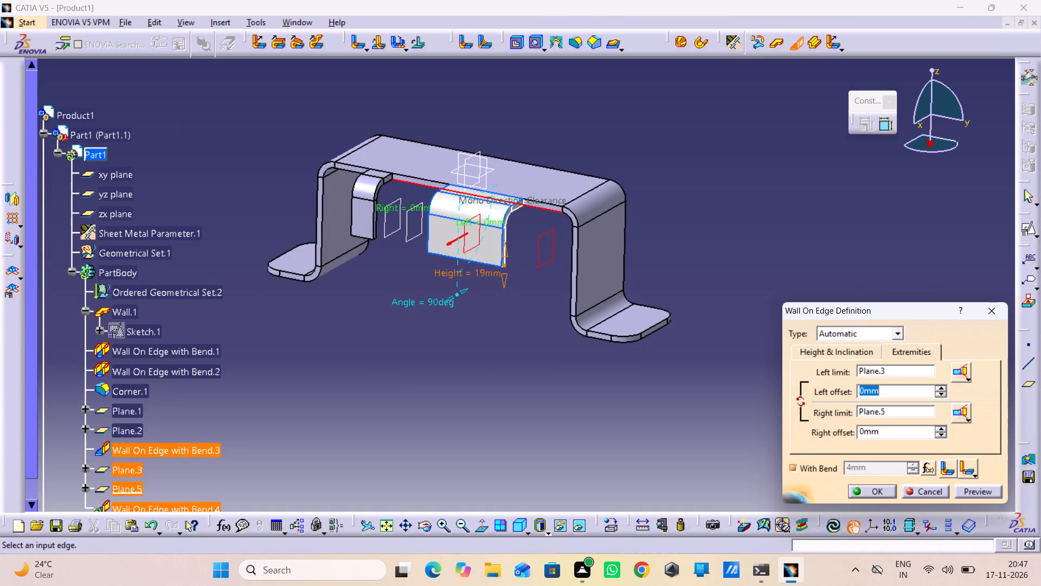
Preview the wall limited by Plane.3 and Plane.5 and examine its shape, height, inclination and extremity settings.
{"action": "middle_click", "coordinate": [464, 319]}
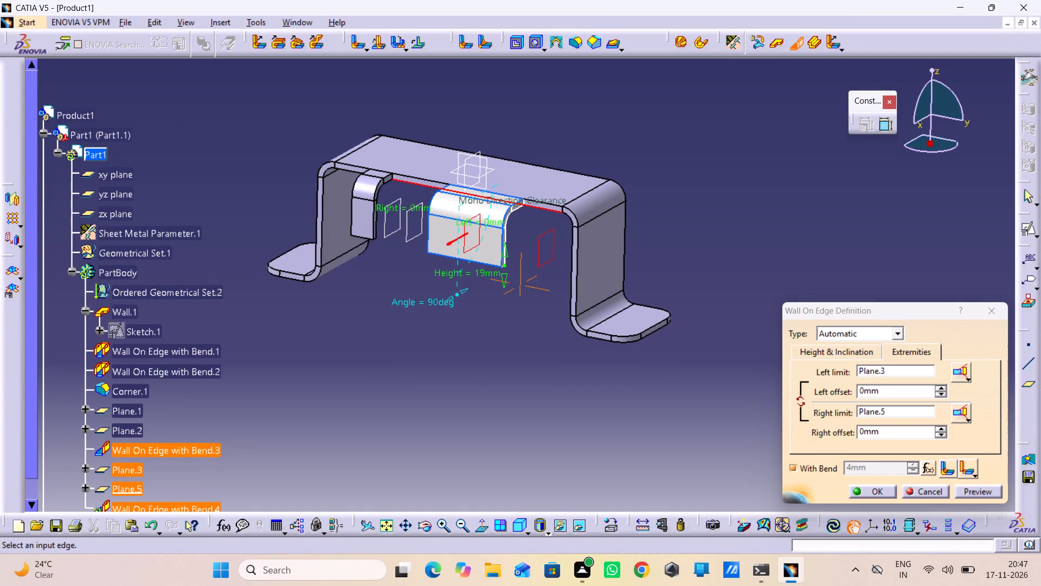
{"action": "middle_click_drag", "start_coordinate": [458, 317], "coordinate": [427, 392]}
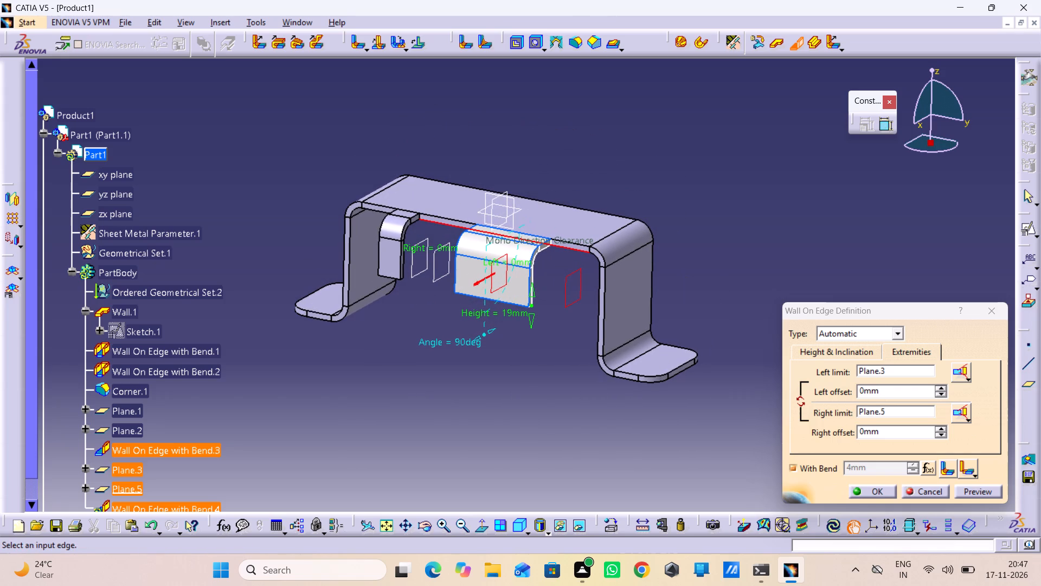
{"action": "left_click", "coordinate": [987, 493]}
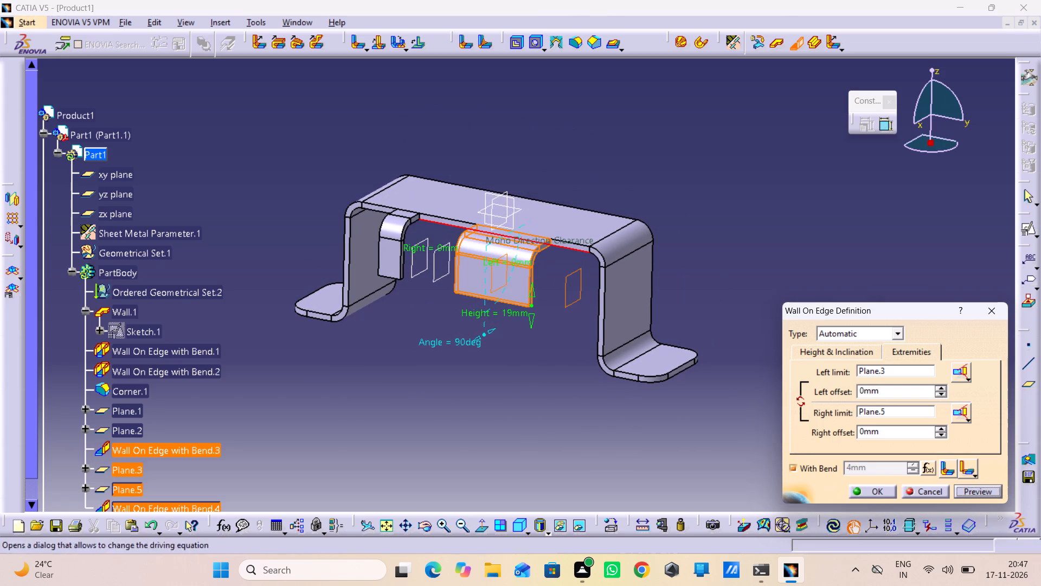
{"action": "middle_click_drag", "start_coordinate": [567, 356], "coordinate": [429, 332]}
{"action": "right_click_drag", "start_coordinate": [567, 356], "coordinate": [429, 332]}
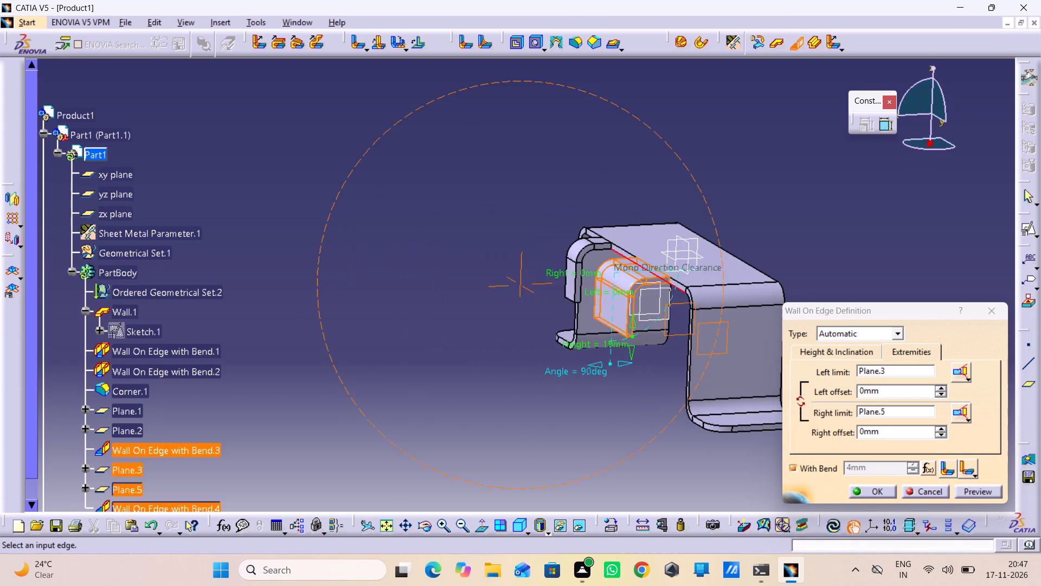
{"action": "middle_click_drag", "start_coordinate": [429, 332], "coordinate": [381, 304]}
{"action": "right_click_drag", "start_coordinate": [429, 332], "coordinate": [381, 304]}
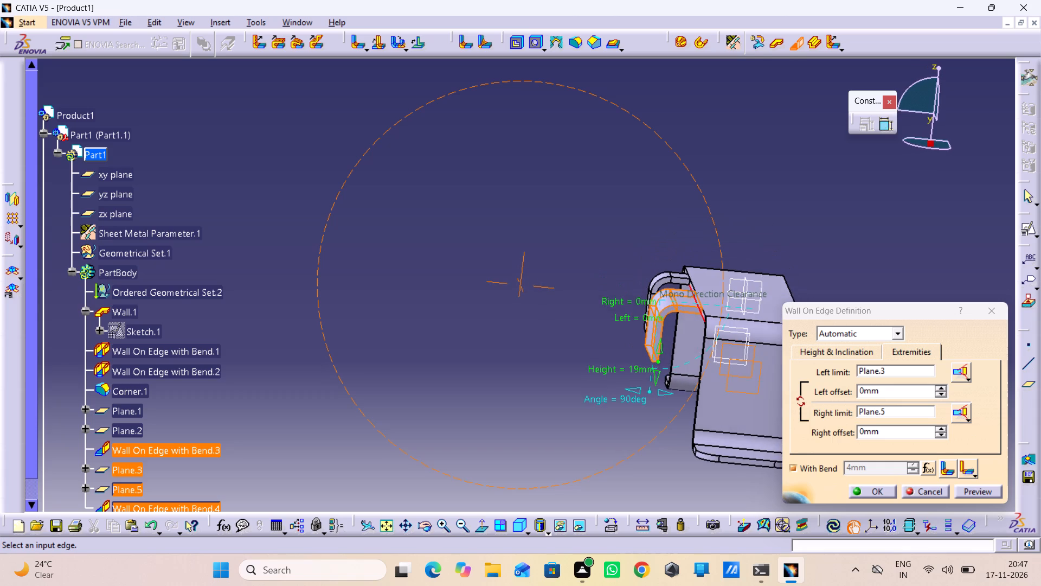
{"action": "middle_click_drag", "start_coordinate": [381, 304], "coordinate": [466, 342]}
{"action": "right_click_drag", "start_coordinate": [381, 304], "coordinate": [474, 339]}
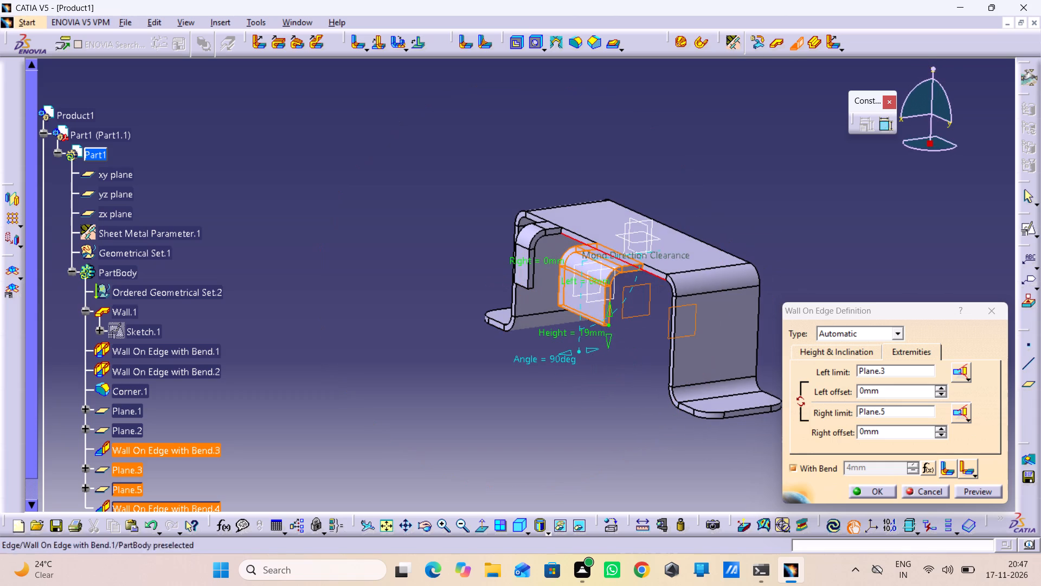
{"action": "left_click", "coordinate": [911, 352]}
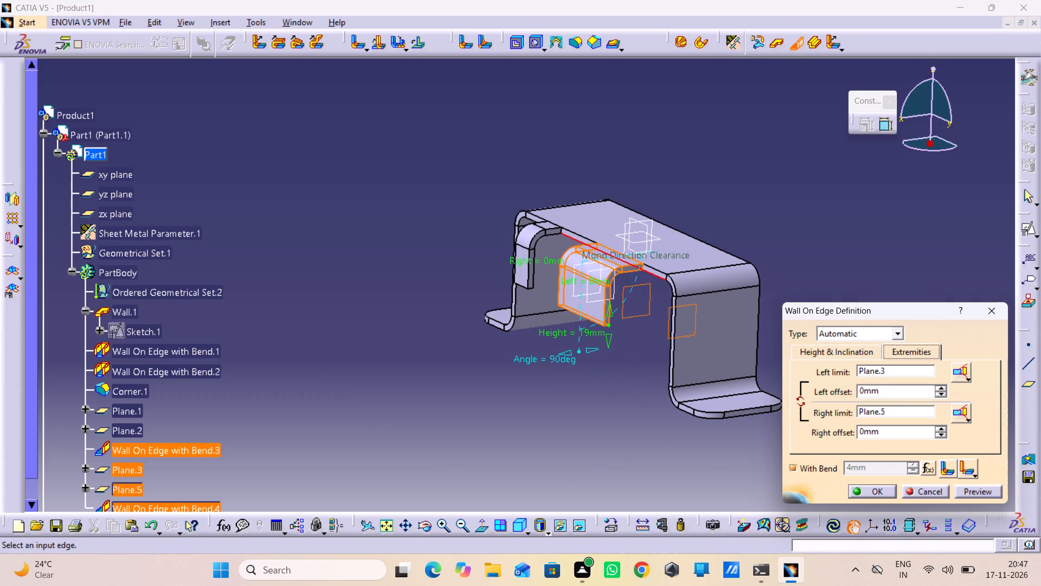
{"action": "left_click", "coordinate": [844, 348]}
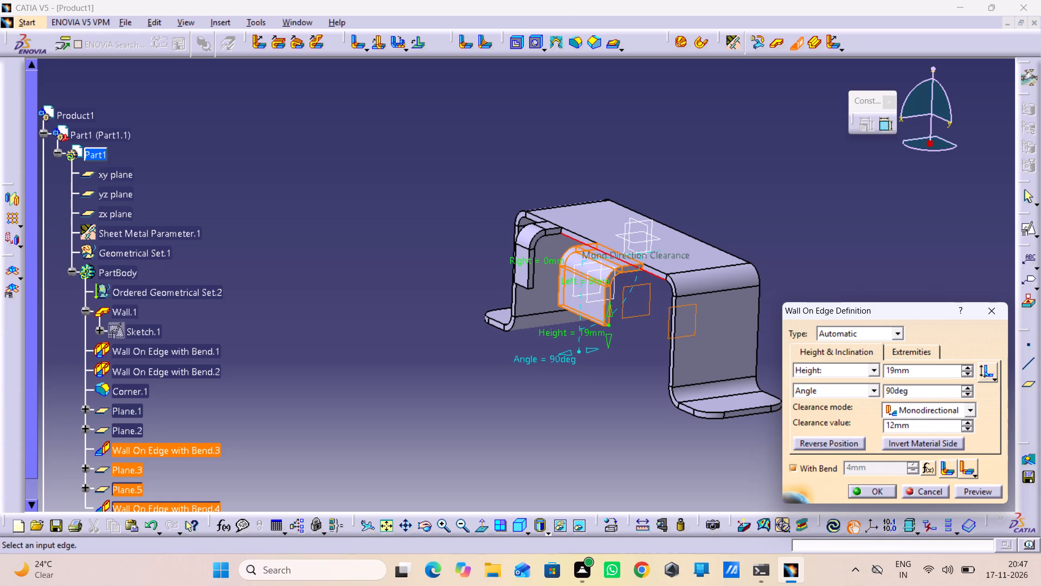
{"action": "left_click", "coordinate": [892, 348]}
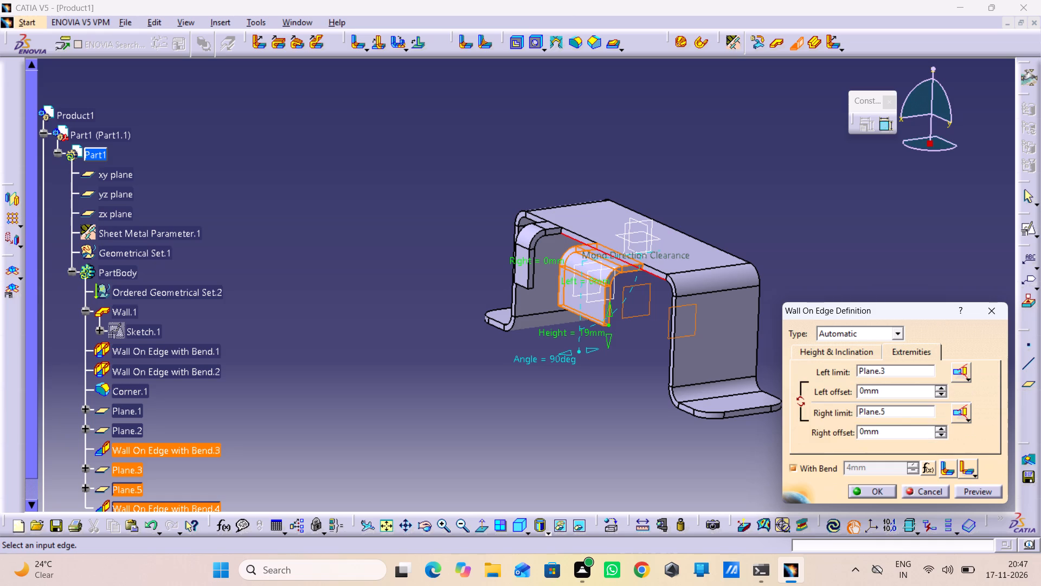
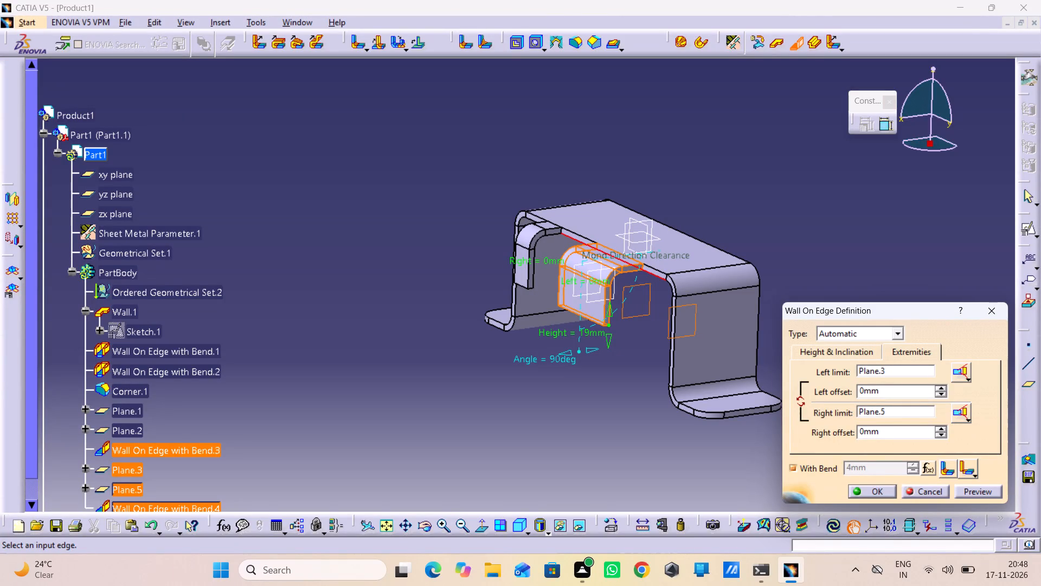
Examine the previewed wall from another angle, its features in the specification tree, and its height, inclination and extremity settings.
{"action": "middle_click_drag", "start_coordinate": [654, 283], "coordinate": [640, 258]}
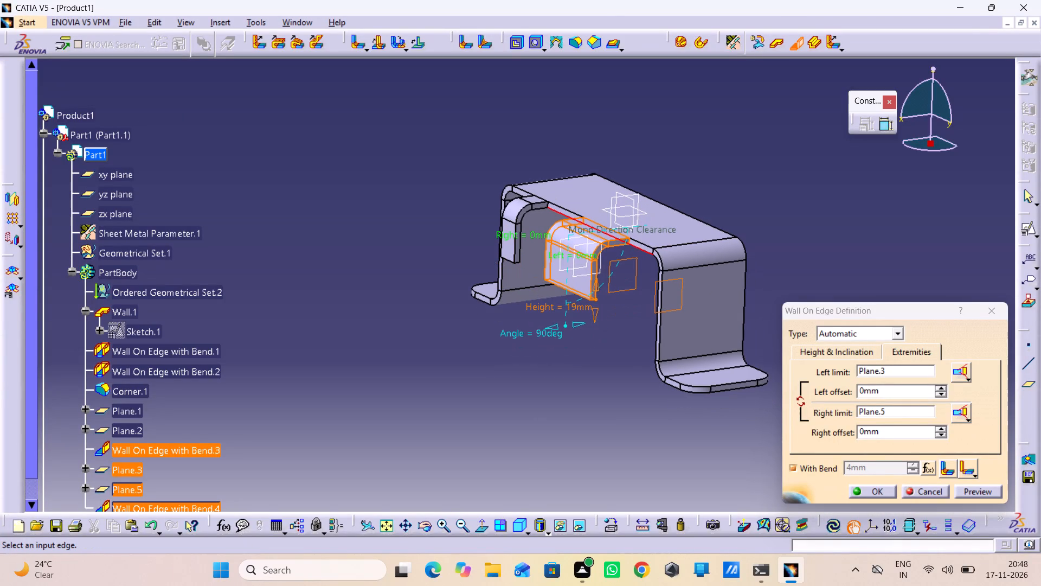
{"action": "left_click", "coordinate": [552, 326]}
{"action": "left_click", "coordinate": [552, 326]}
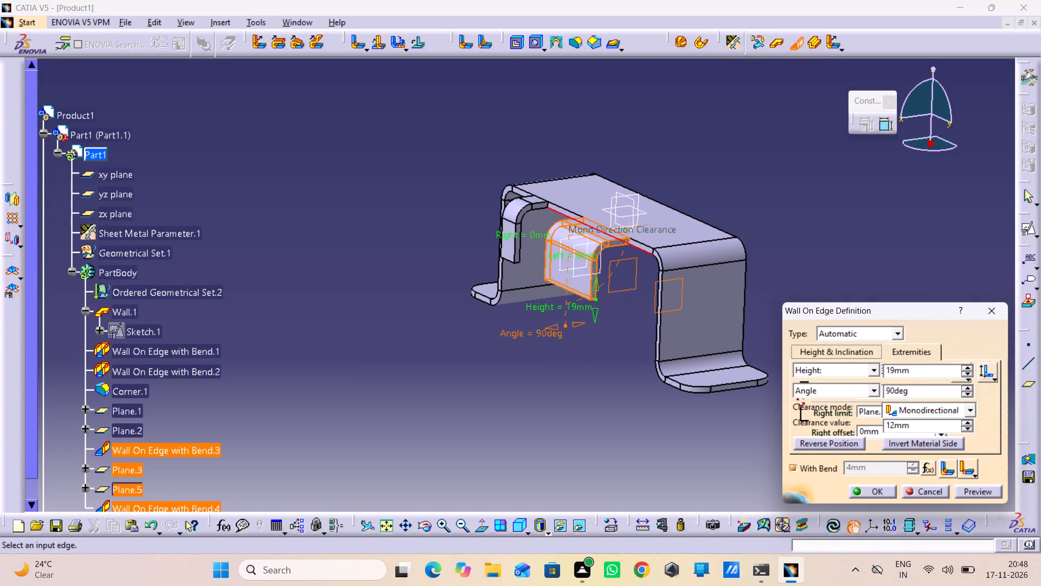
{"action": "left_click", "coordinate": [535, 385]}
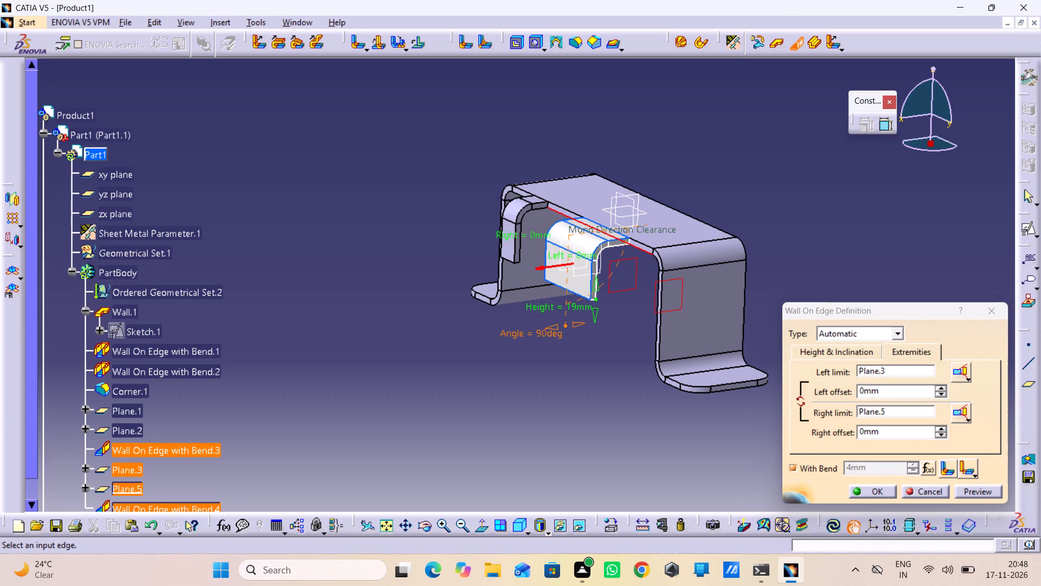
{"action": "middle_click_drag", "start_coordinate": [408, 227], "coordinate": [441, 260]}
{"action": "right_click_drag", "start_coordinate": [408, 227], "coordinate": [441, 260]}
{"action": "scroll", "coordinate": [441, 260], "scroll_direction": "up", "scroll_amount": 1}
{"action": "scroll", "coordinate": [447, 258], "scroll_direction": "down", "scroll_amount": 2}
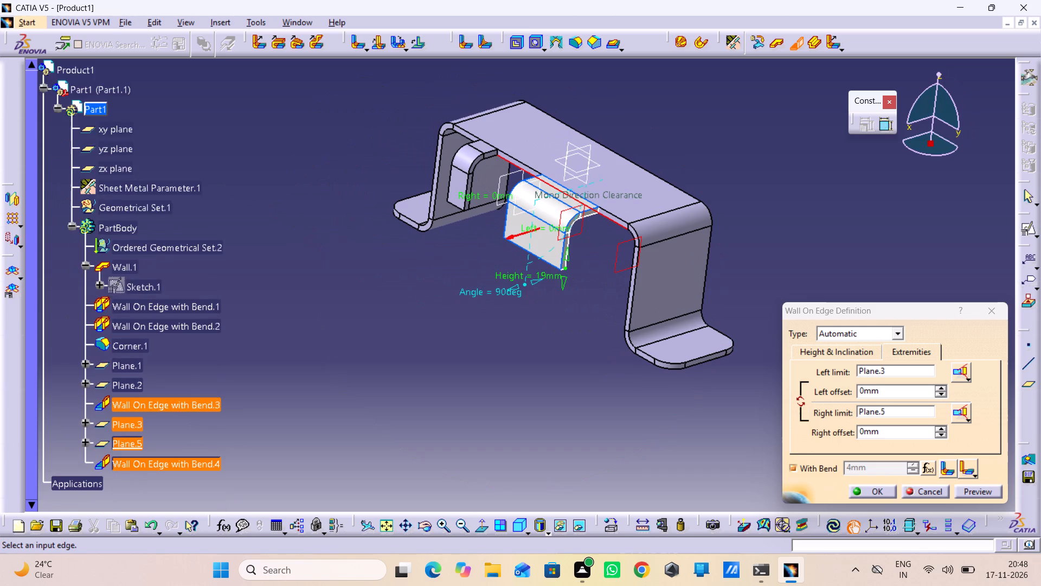
{"action": "scroll", "coordinate": [447, 258], "scroll_direction": "up", "scroll_amount": 1}
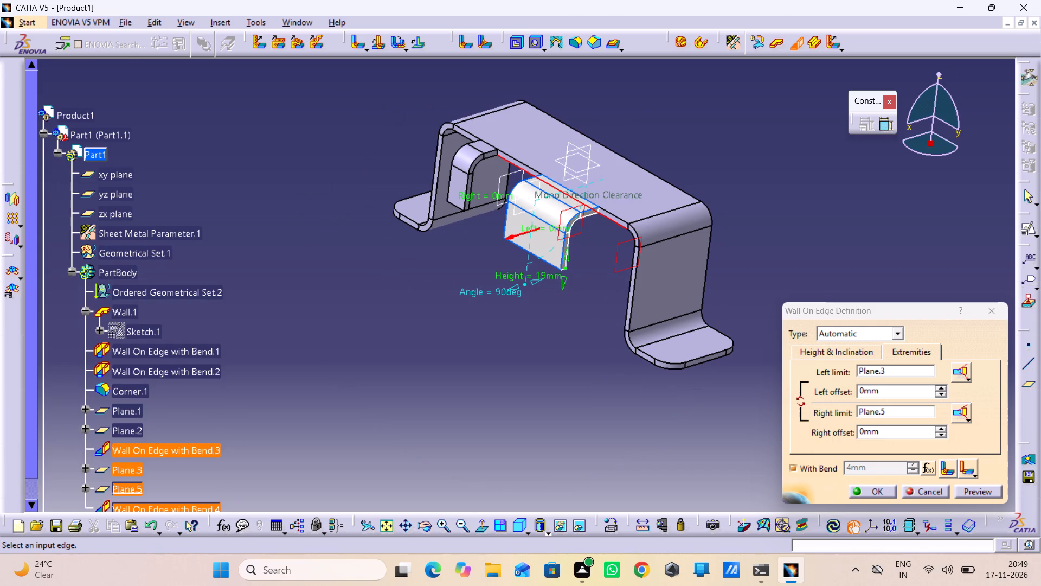
{"action": "scroll", "coordinate": [169, 206], "scroll_direction": "down", "scroll_amount": 2, "text": "ctrl"}
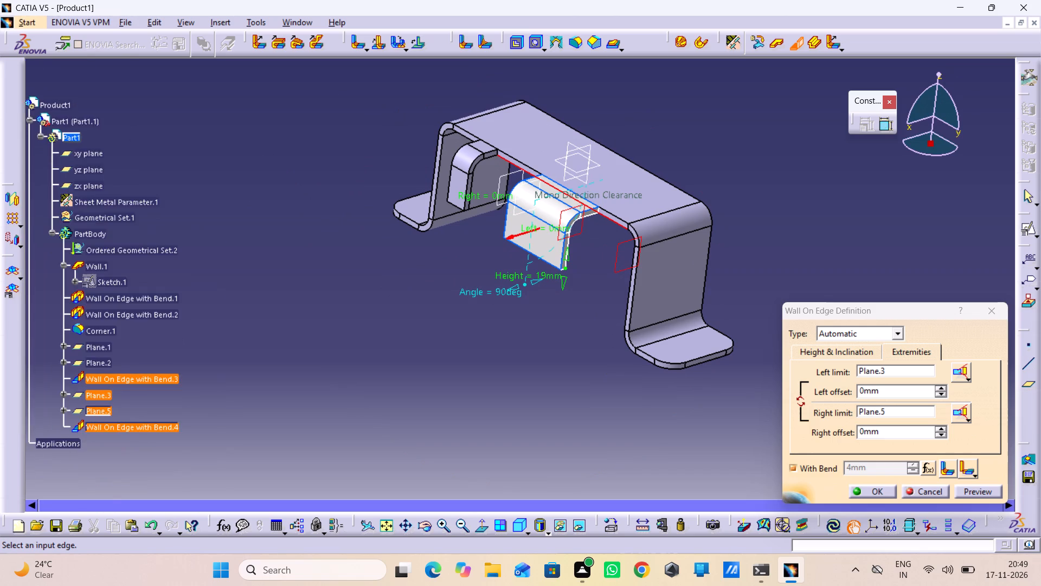
{"action": "scroll", "coordinate": [171, 205], "scroll_direction": "up", "scroll_amount": 7, "text": "ctrl"}
{"action": "scroll", "coordinate": [176, 206], "scroll_direction": "down", "scroll_amount": 1, "text": "ctrl"}
{"action": "middle_click_drag", "start_coordinate": [176, 206], "coordinate": [170, 171]}
{"action": "scroll", "coordinate": [192, 212], "scroll_direction": "down", "scroll_amount": 1}
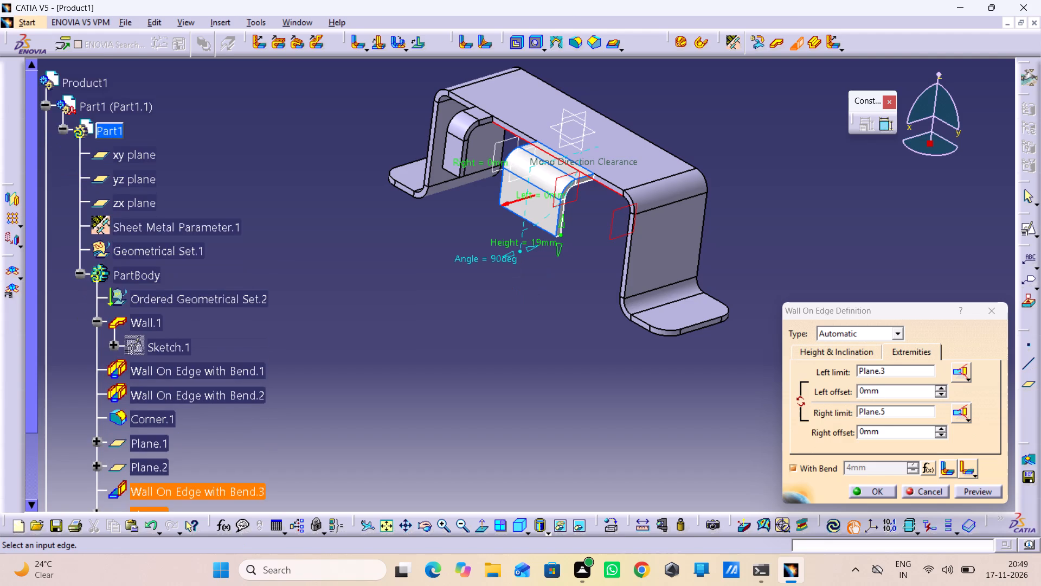
{"action": "scroll", "coordinate": [192, 212], "scroll_direction": "down", "scroll_amount": 1}
{"action": "middle_click_drag", "start_coordinate": [282, 288], "coordinate": [304, 311]}
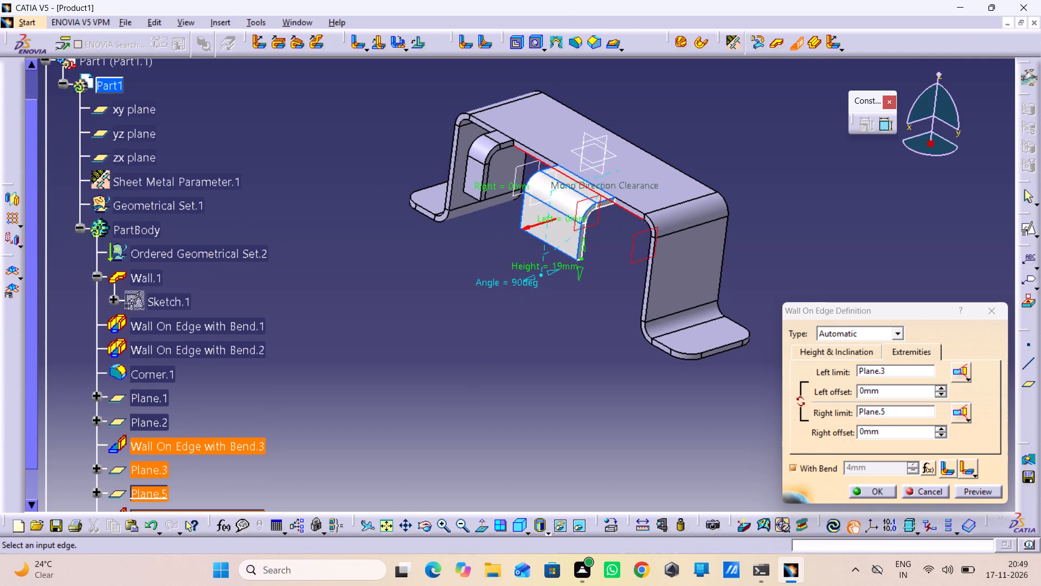
{"action": "scroll", "coordinate": [214, 340], "scroll_direction": "down", "scroll_amount": 3}
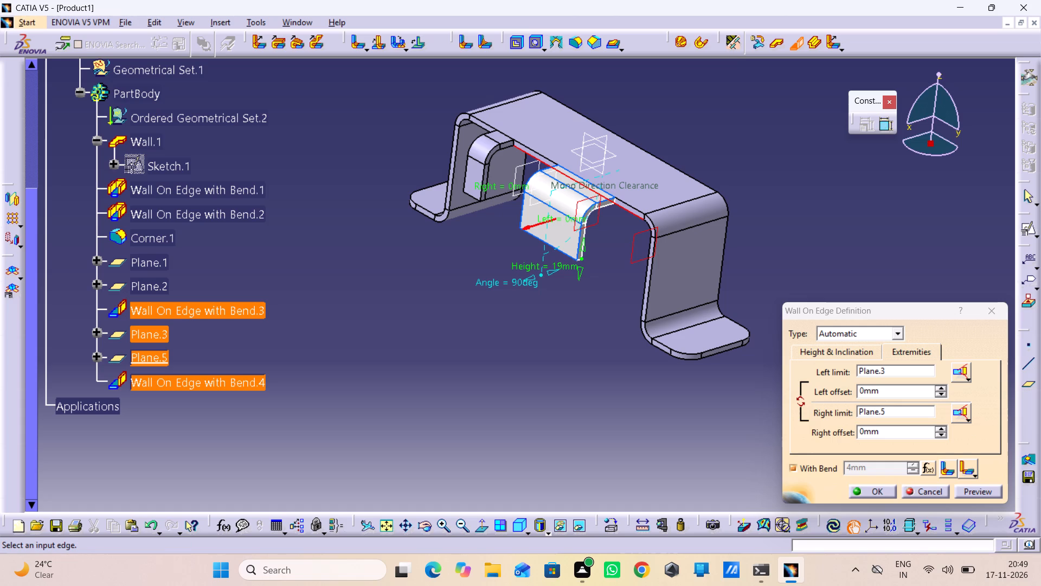
{"action": "left_click", "coordinate": [814, 351]}
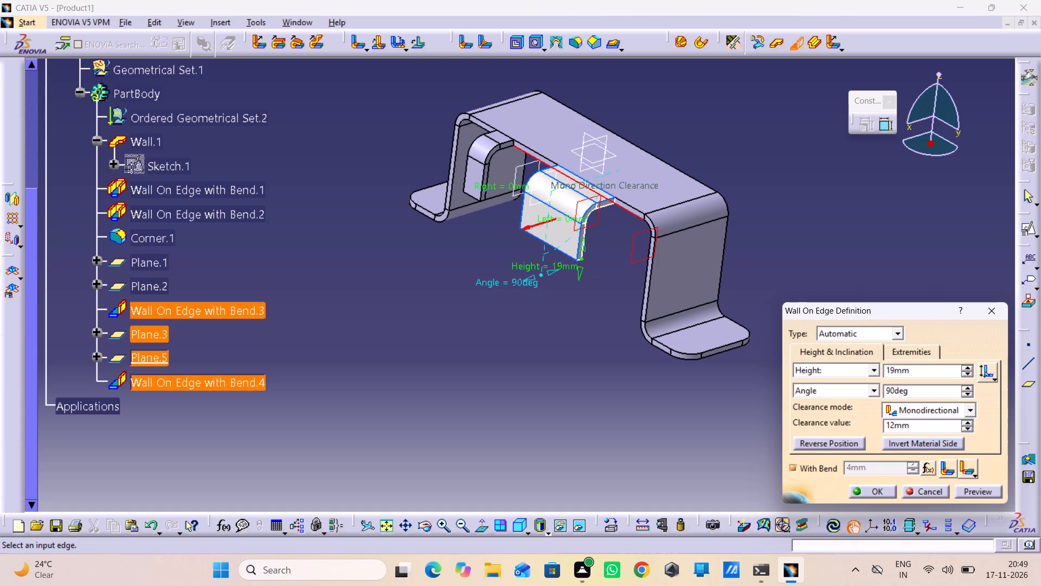
{"action": "left_click", "coordinate": [898, 352]}
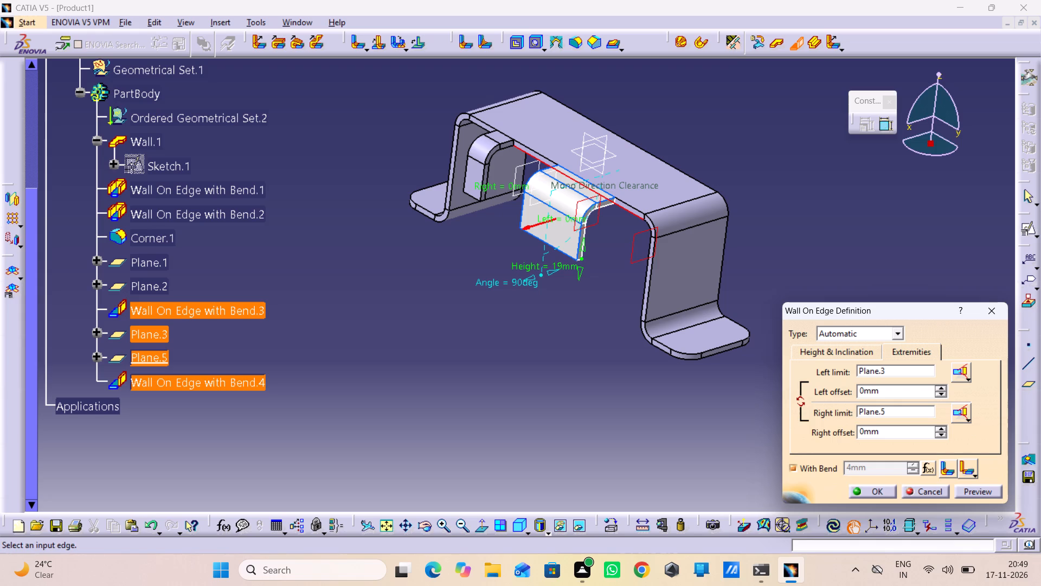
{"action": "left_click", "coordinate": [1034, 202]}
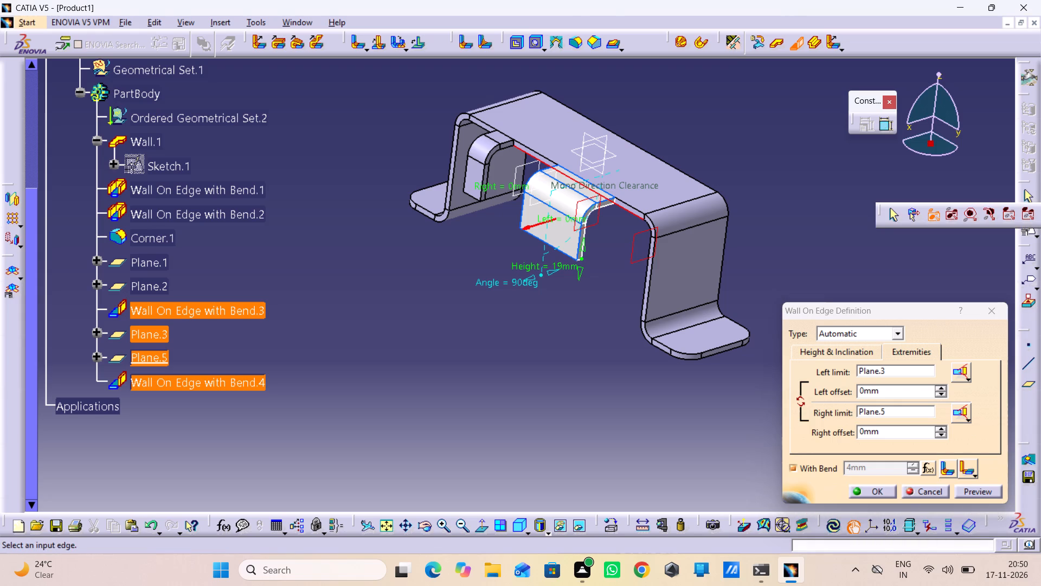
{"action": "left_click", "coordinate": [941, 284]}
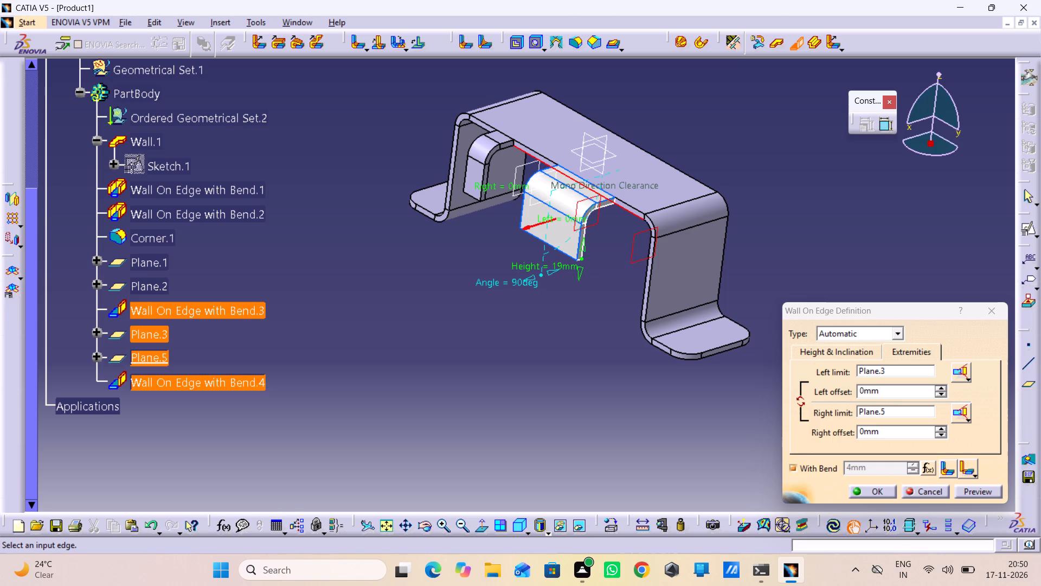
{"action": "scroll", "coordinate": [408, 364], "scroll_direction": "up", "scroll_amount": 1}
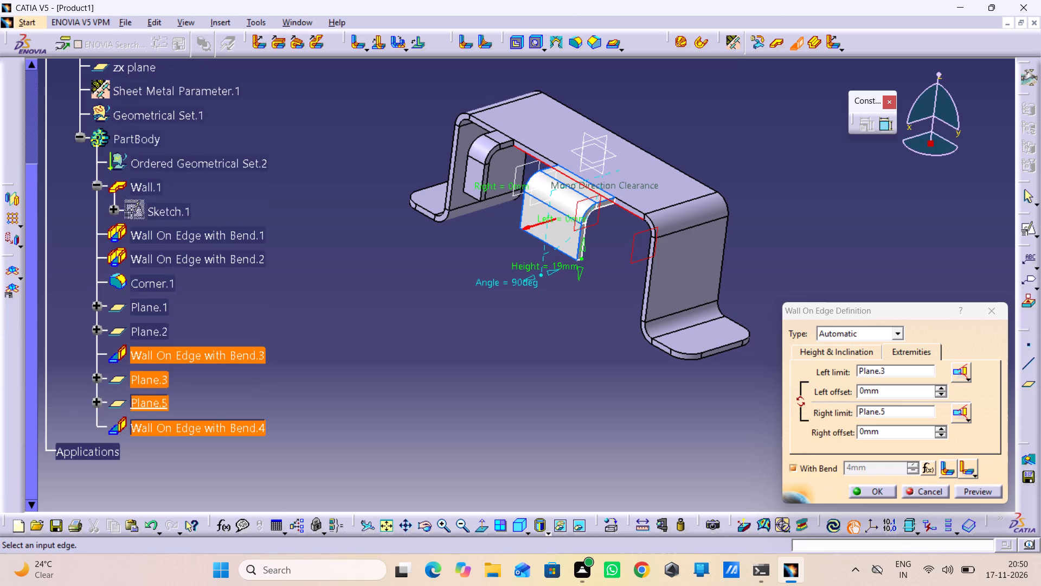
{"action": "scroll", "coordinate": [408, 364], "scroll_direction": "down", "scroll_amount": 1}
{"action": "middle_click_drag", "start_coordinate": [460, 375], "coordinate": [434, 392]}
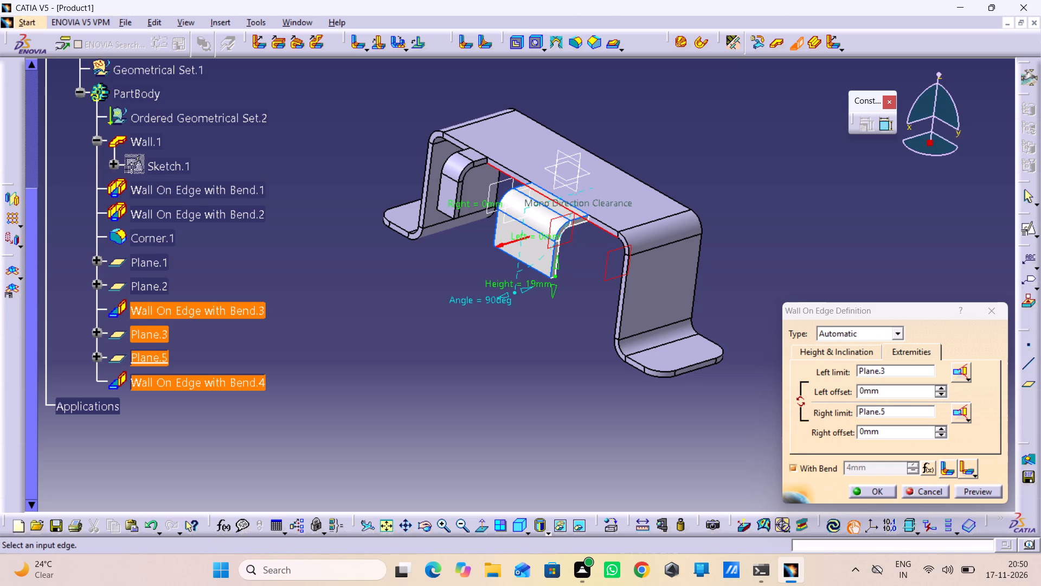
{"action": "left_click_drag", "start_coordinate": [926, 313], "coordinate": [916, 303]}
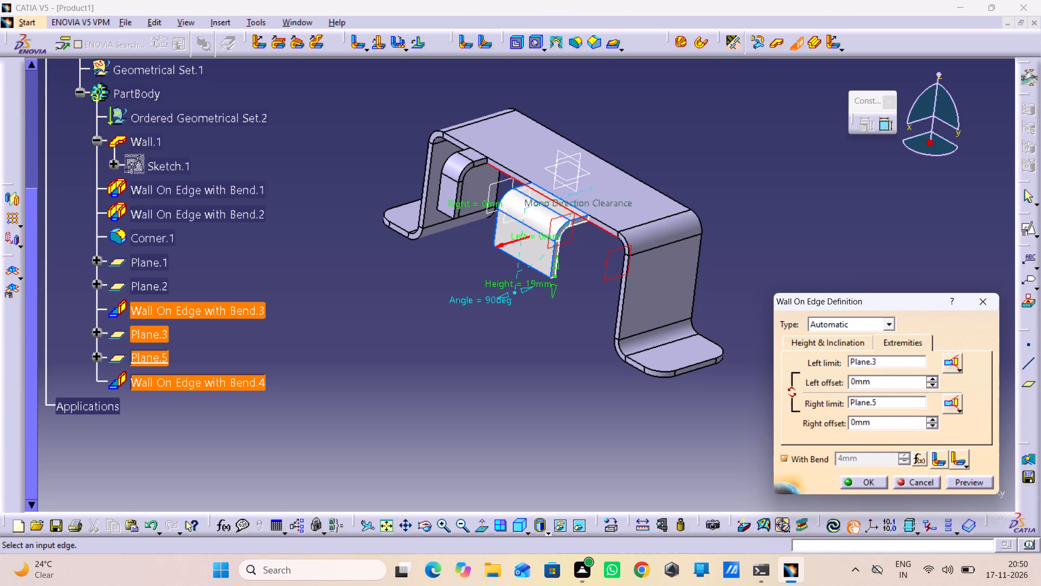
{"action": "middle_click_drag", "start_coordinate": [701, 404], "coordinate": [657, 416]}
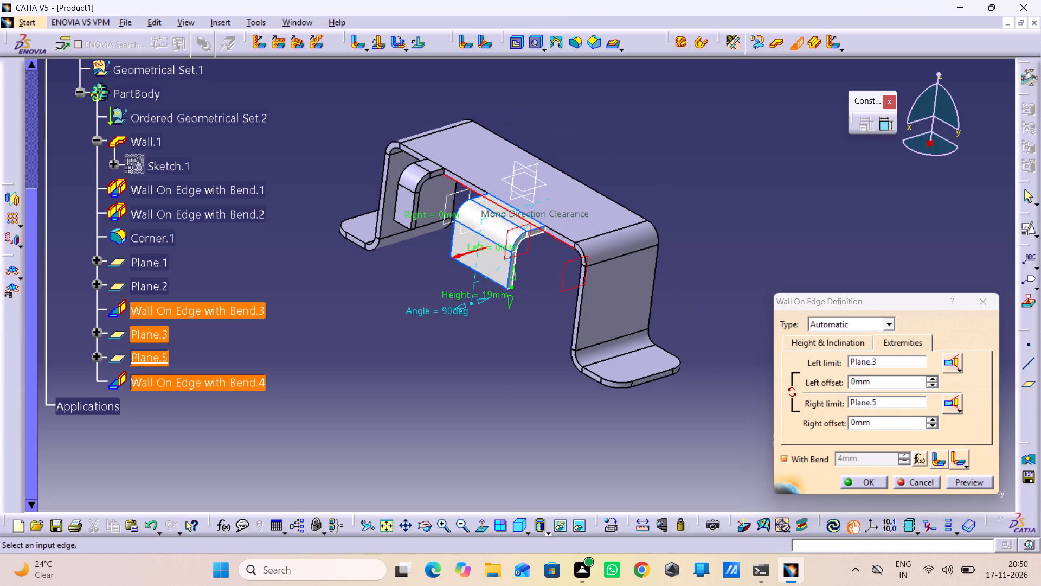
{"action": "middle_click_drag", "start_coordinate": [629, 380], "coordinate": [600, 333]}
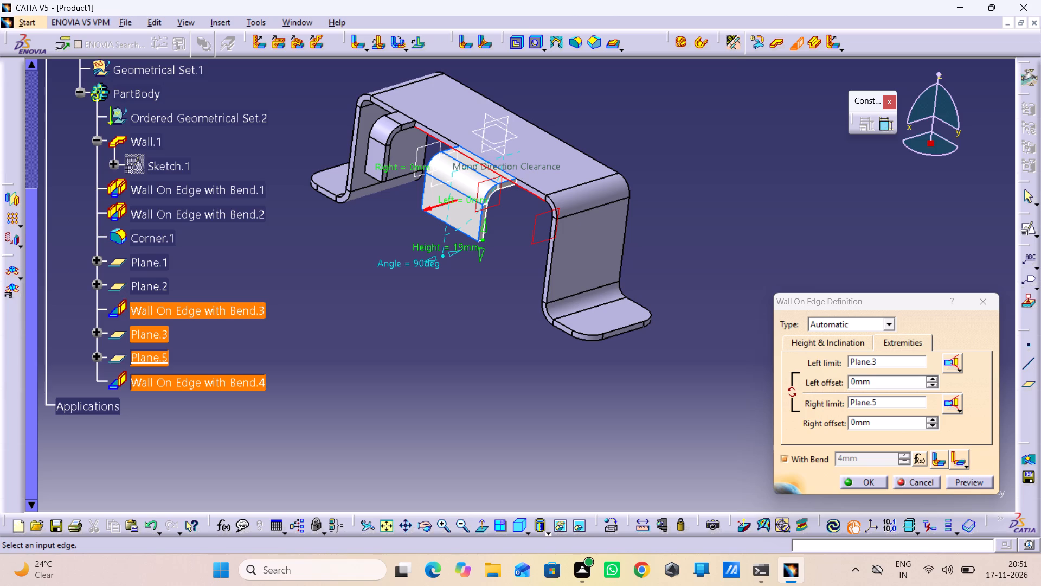
Check the wall's left limit and left offset in the extremities, and review its height and inclination settings.
{"action": "left_click", "coordinate": [890, 359]}
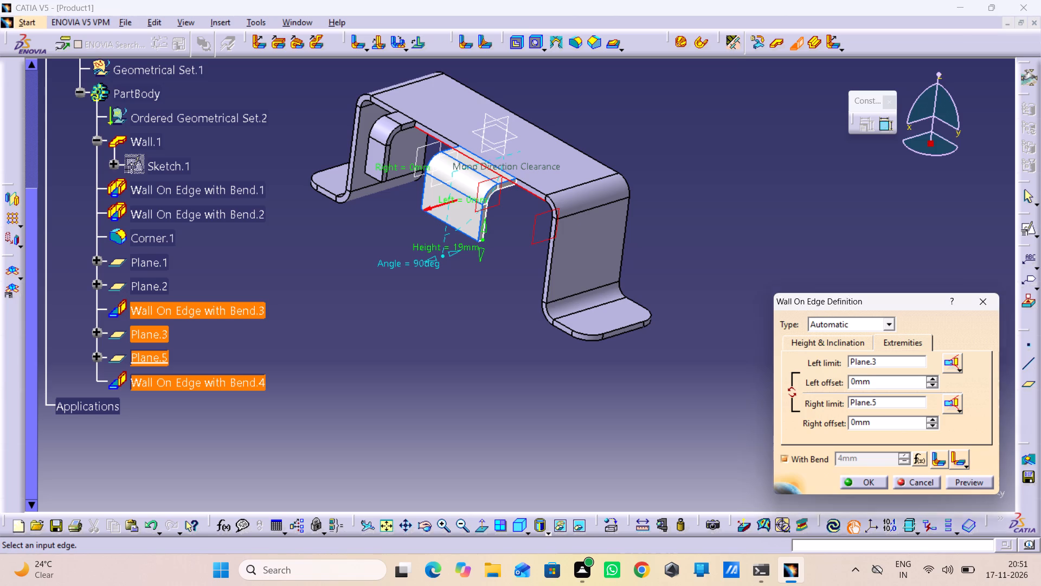
{"action": "left_click", "coordinate": [890, 359]}
{"action": "left_click", "coordinate": [860, 390]}
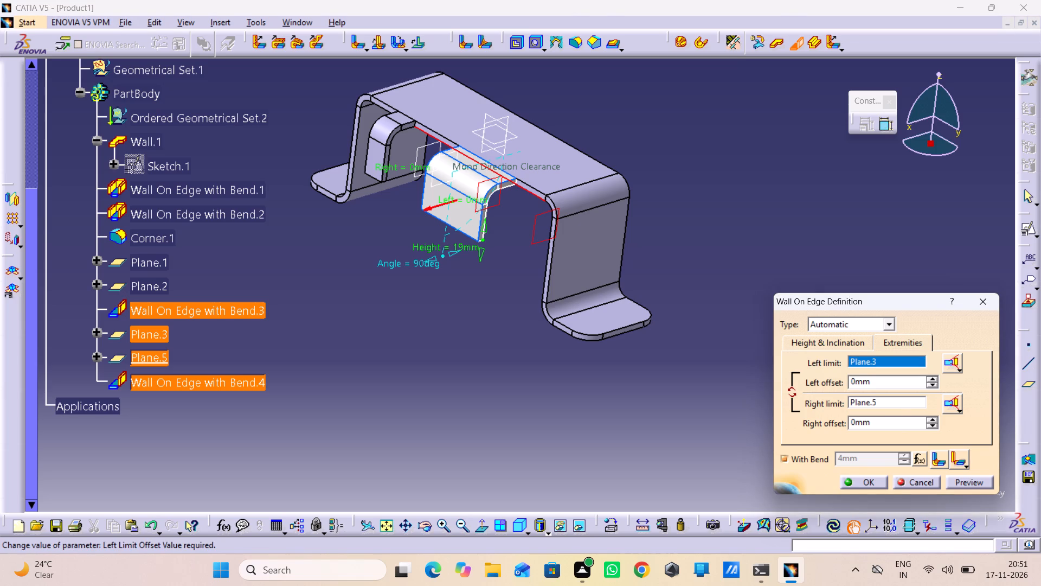
{"action": "left_click", "coordinate": [869, 385]}
{"action": "left_click", "coordinate": [874, 380]}
{"action": "left_click", "coordinate": [644, 430]}
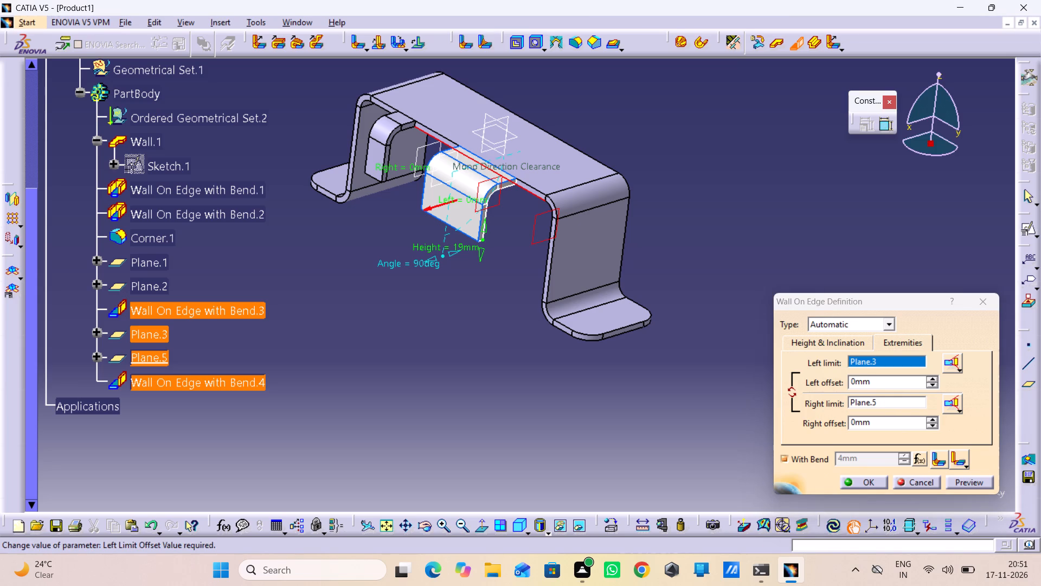
{"action": "left_click", "coordinate": [876, 353]}
{"action": "left_click", "coordinate": [633, 477]}
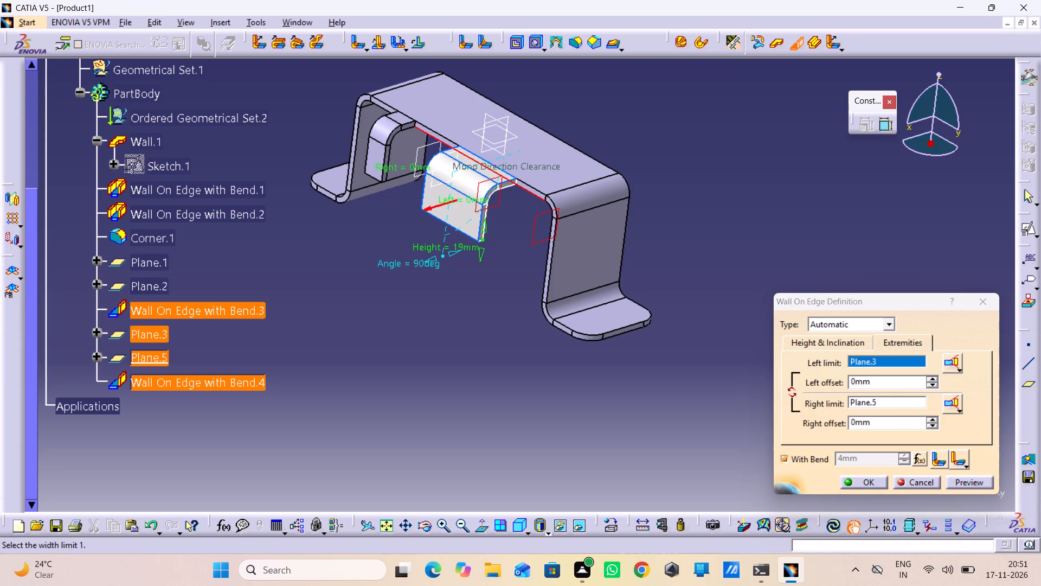
{"action": "left_click", "coordinate": [887, 337]}
{"action": "left_click", "coordinate": [898, 341]}
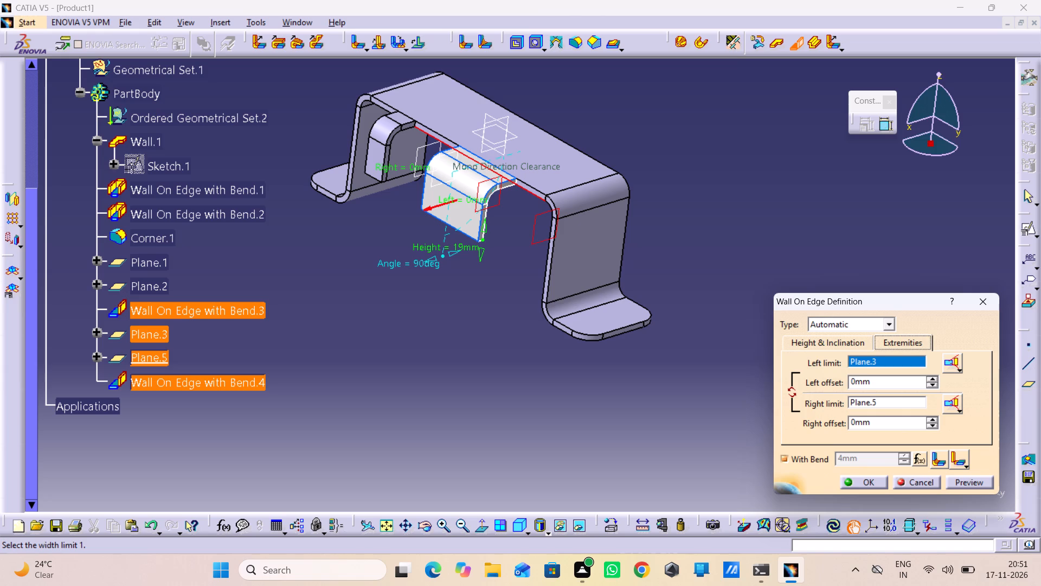
{"action": "left_click", "coordinate": [849, 343]}
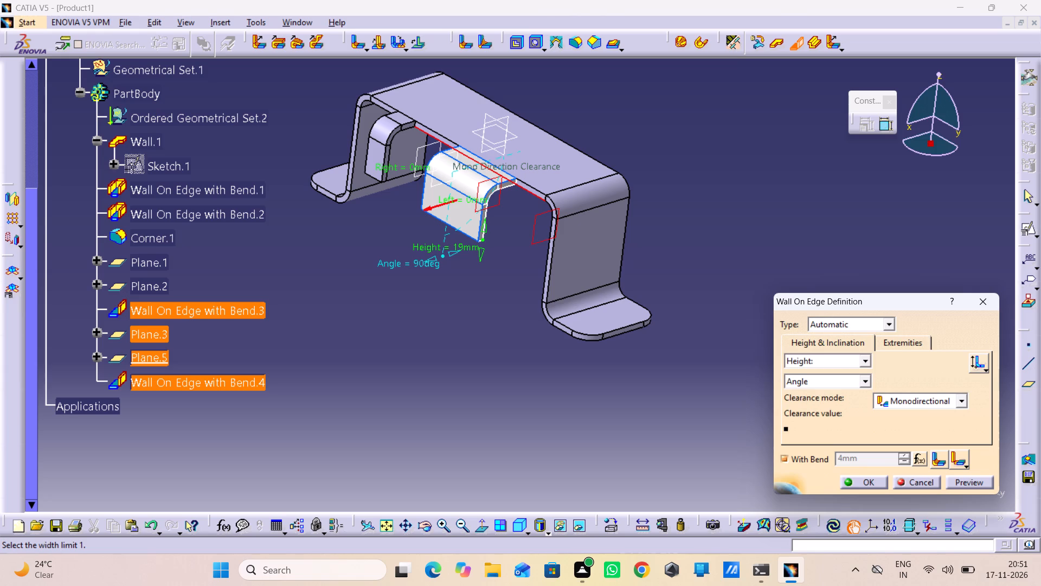
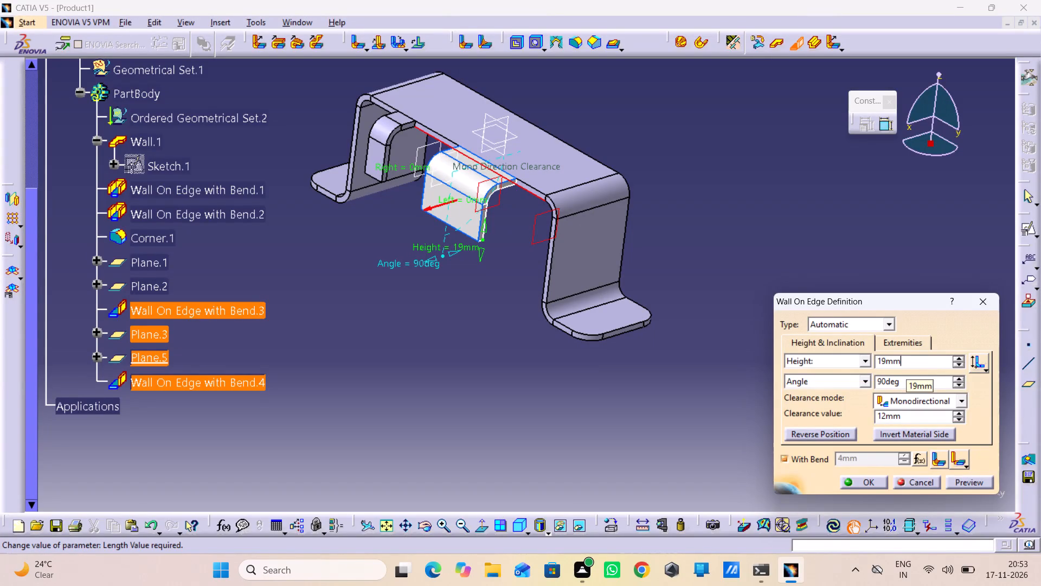
Set the height of the second tab wall, limited by the offset planes, to 42 mm and apply it.
{"action": "left_click", "coordinate": [911, 367]}
{"action": "left_click_drag", "start_coordinate": [911, 367], "coordinate": [897, 368]}
{"action": "left_click_drag", "start_coordinate": [907, 360], "coordinate": [824, 380]}
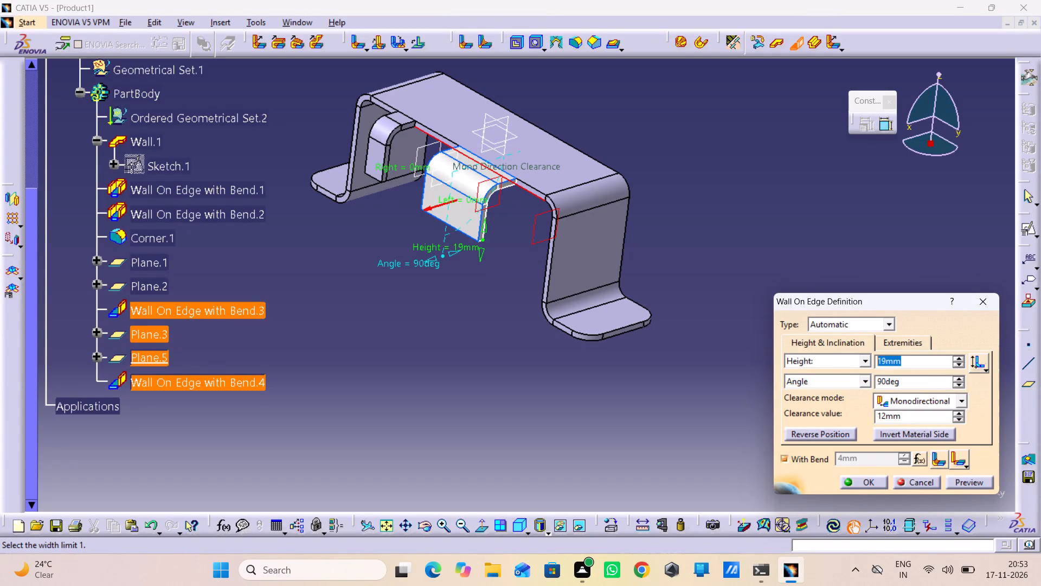
{"action": "type", "text": "42"}
{"action": "left_click", "coordinate": [985, 481]}
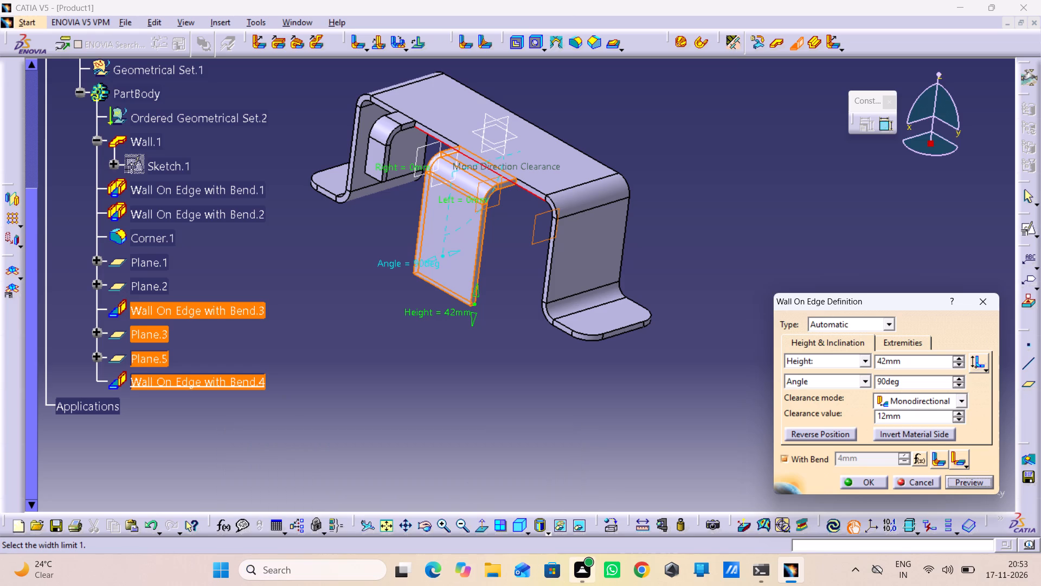
{"action": "left_click", "coordinate": [871, 482]}
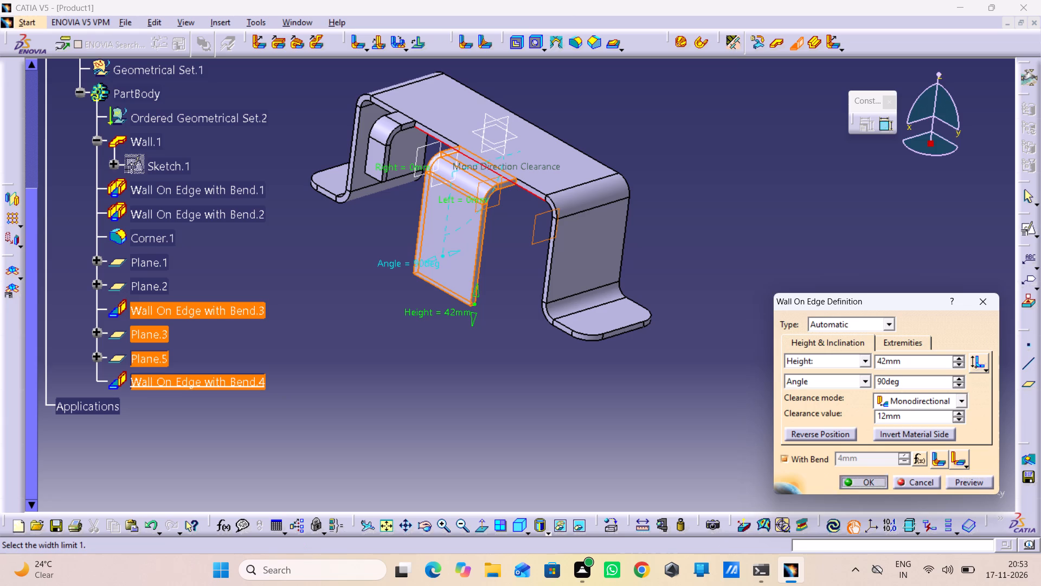
{"action": "left_click", "coordinate": [853, 450]}
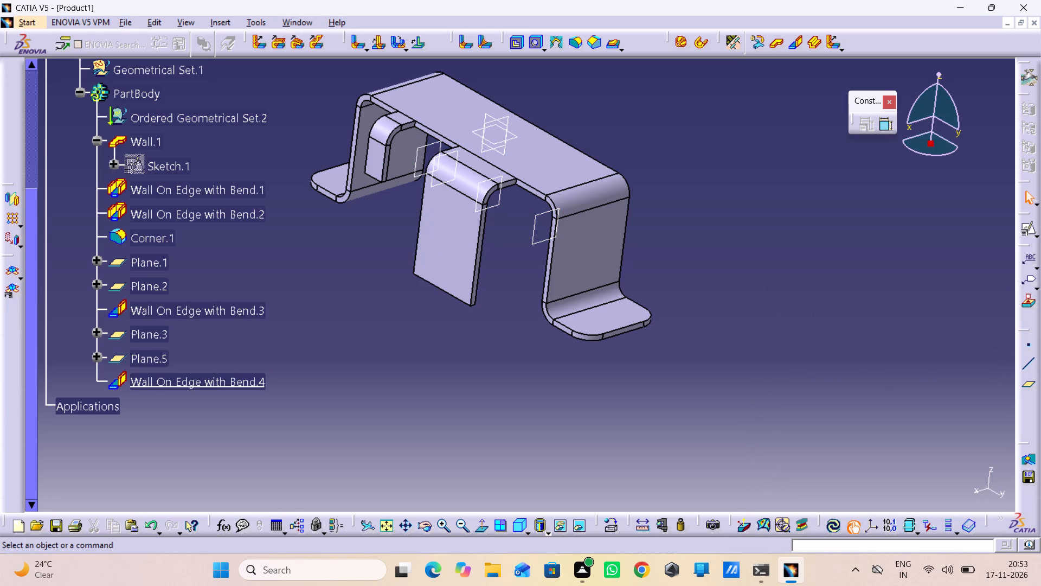
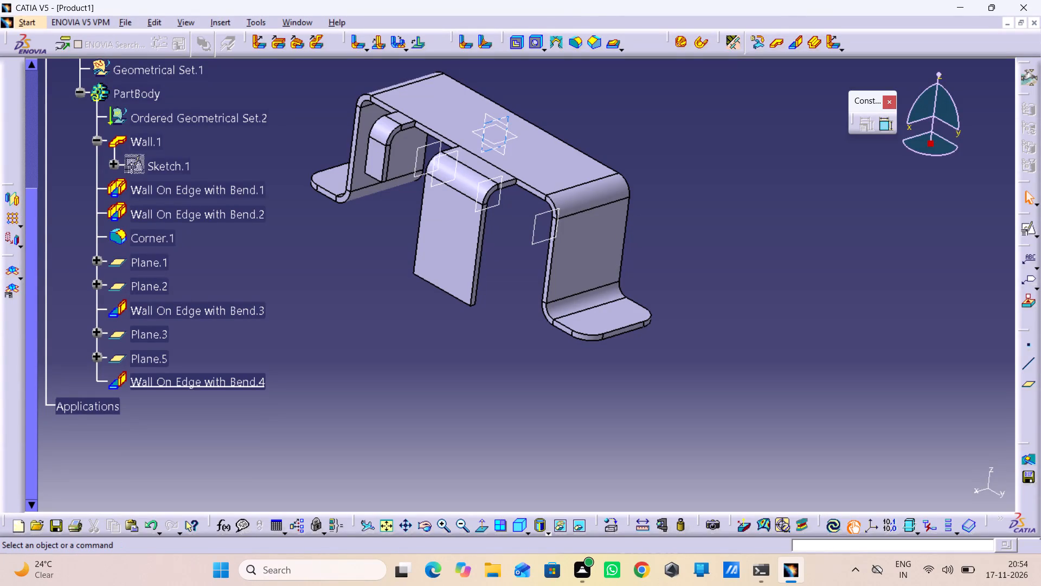
Create a positioned sketch on the yz plane with implicit origin and orientation.
{"action": "left_click", "coordinate": [505, 154]}
{"action": "left_click", "coordinate": [1025, 227]}
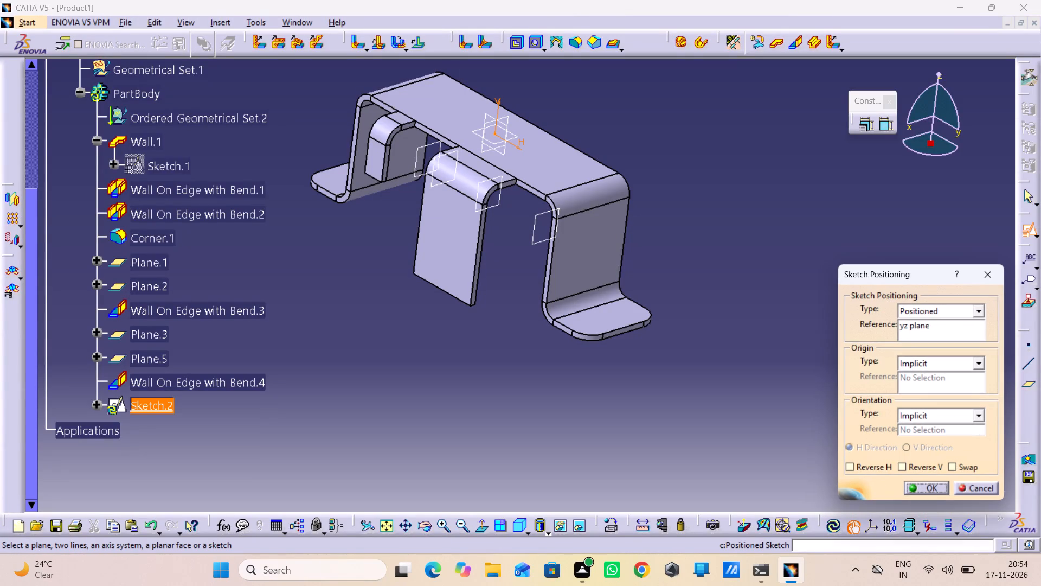
{"action": "left_click", "coordinate": [920, 488]}
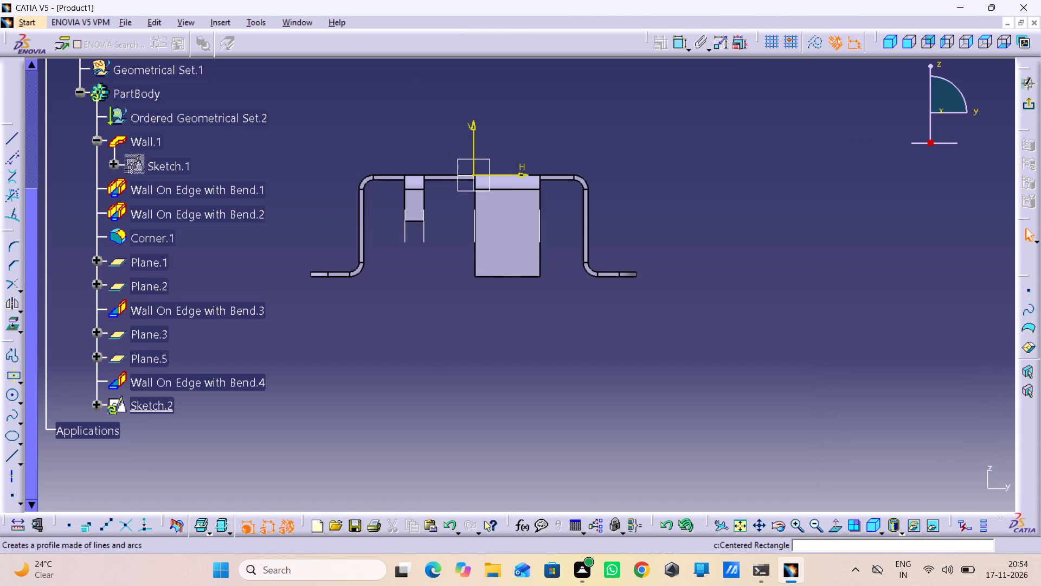
Sketch a rectangle about 17.4 mm wide and 8.5 mm high below the top wall, overlapping the wide tab's edge nearest the origin.
{"action": "left_click", "coordinate": [18, 379]}
{"action": "left_click", "coordinate": [39, 391]}
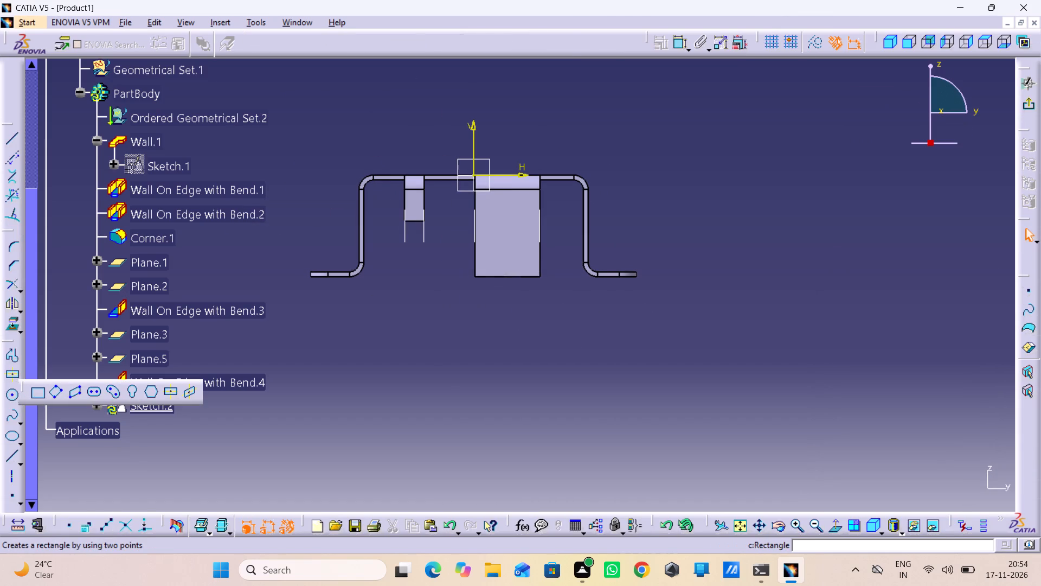
{"action": "middle_click_drag", "start_coordinate": [450, 238], "coordinate": [441, 170]}
{"action": "right_click", "coordinate": [450, 238]}
{"action": "middle_click_drag", "start_coordinate": [441, 170], "coordinate": [452, 174]}
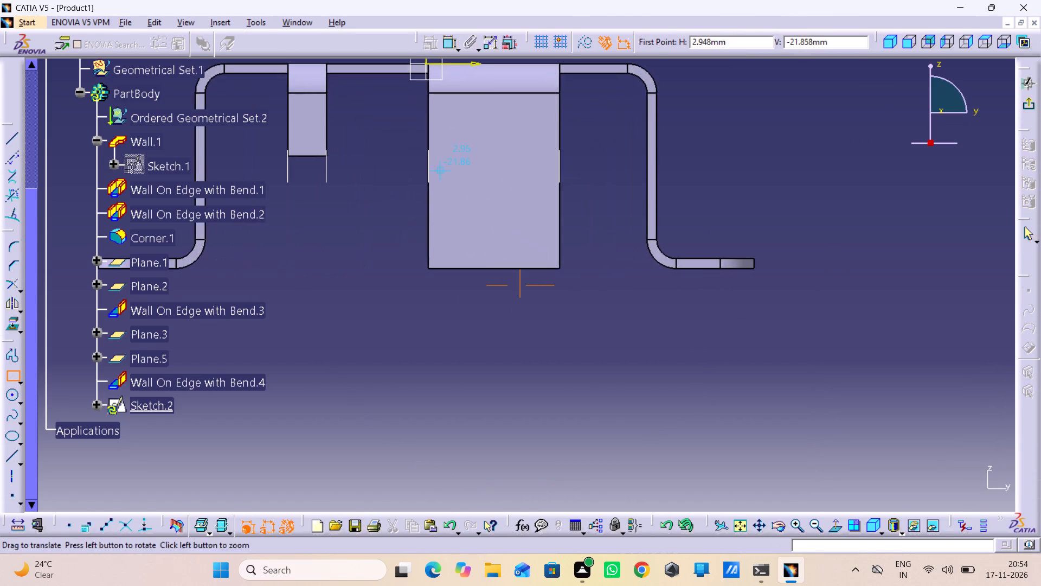
{"action": "middle_click_drag", "start_coordinate": [452, 174], "coordinate": [868, 294]}
{"action": "middle_click_drag", "start_coordinate": [832, 290], "coordinate": [740, 263]}
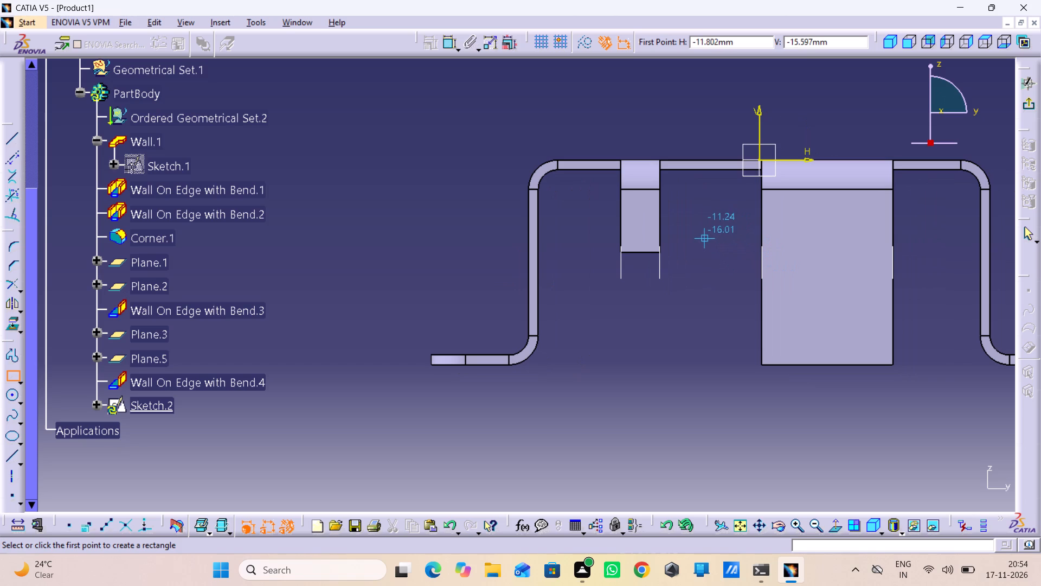
{"action": "left_click", "coordinate": [702, 234]}
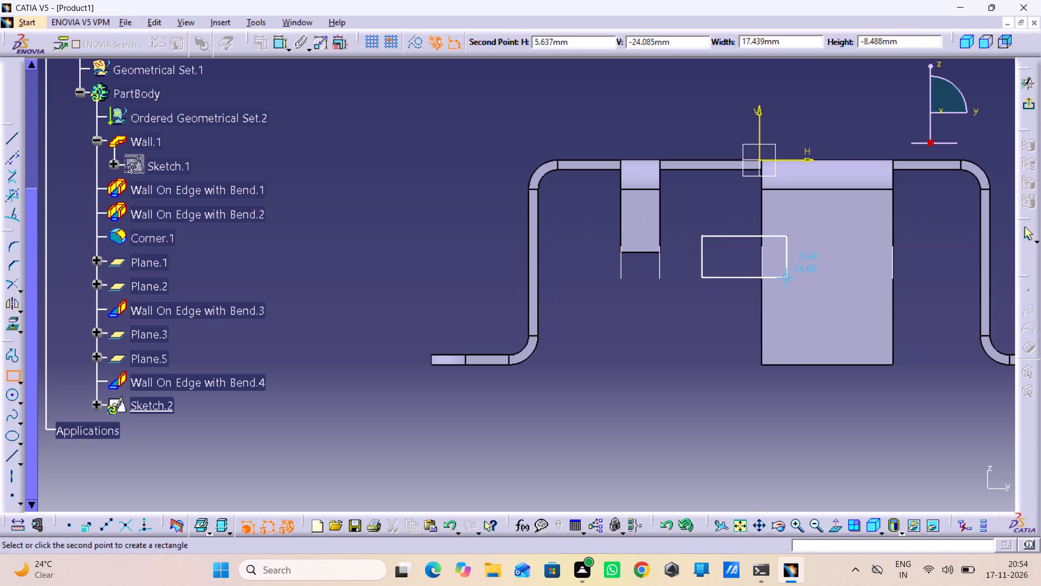
{"action": "left_click", "coordinate": [786, 276]}
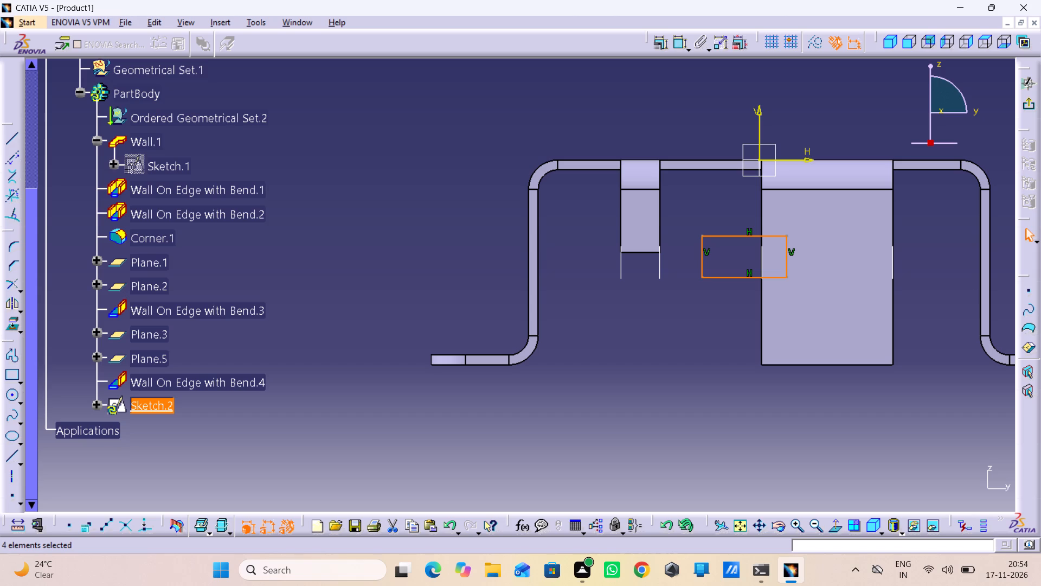
{"action": "left_click", "coordinate": [667, 441]}
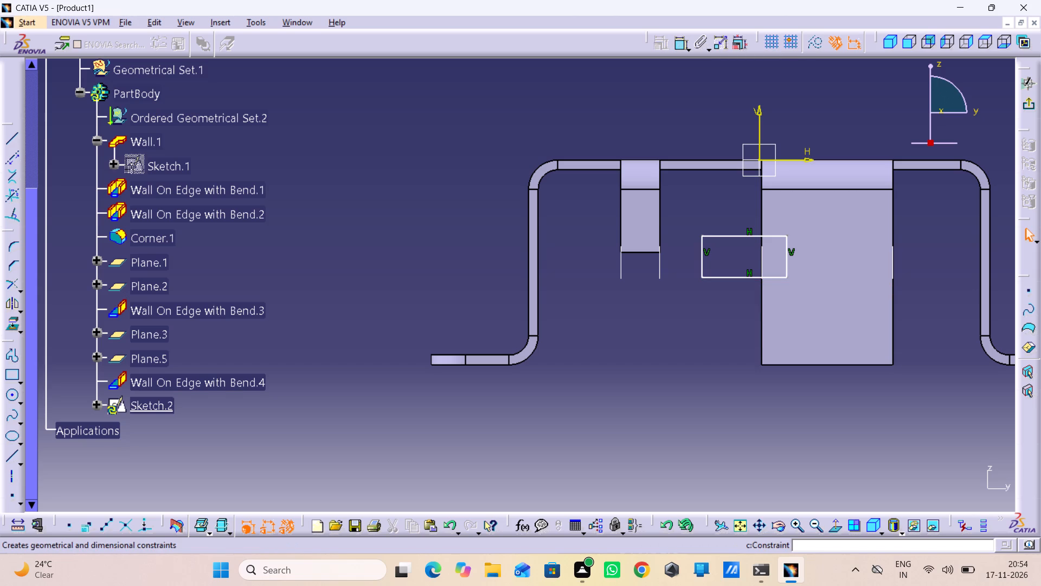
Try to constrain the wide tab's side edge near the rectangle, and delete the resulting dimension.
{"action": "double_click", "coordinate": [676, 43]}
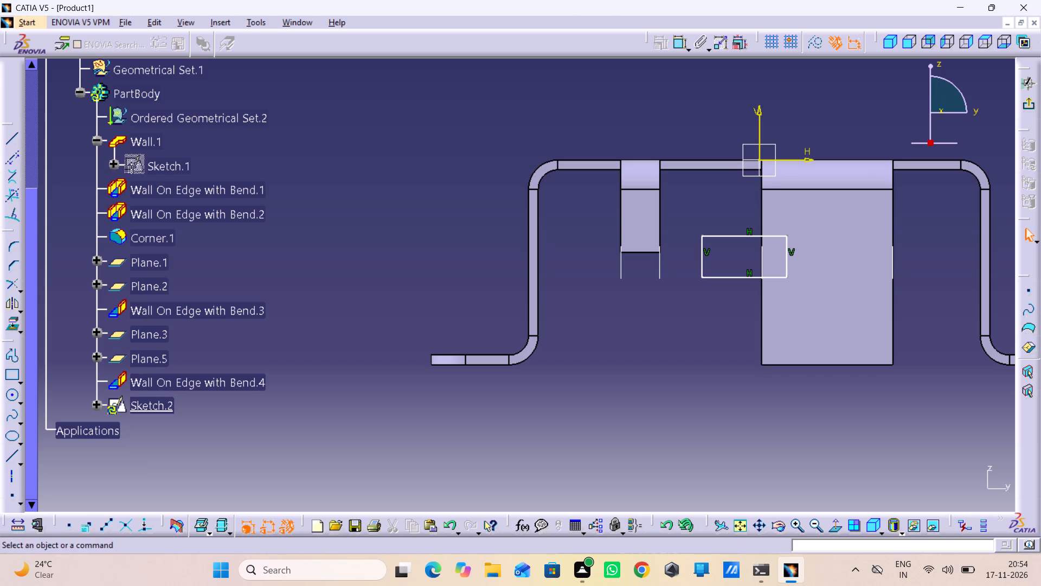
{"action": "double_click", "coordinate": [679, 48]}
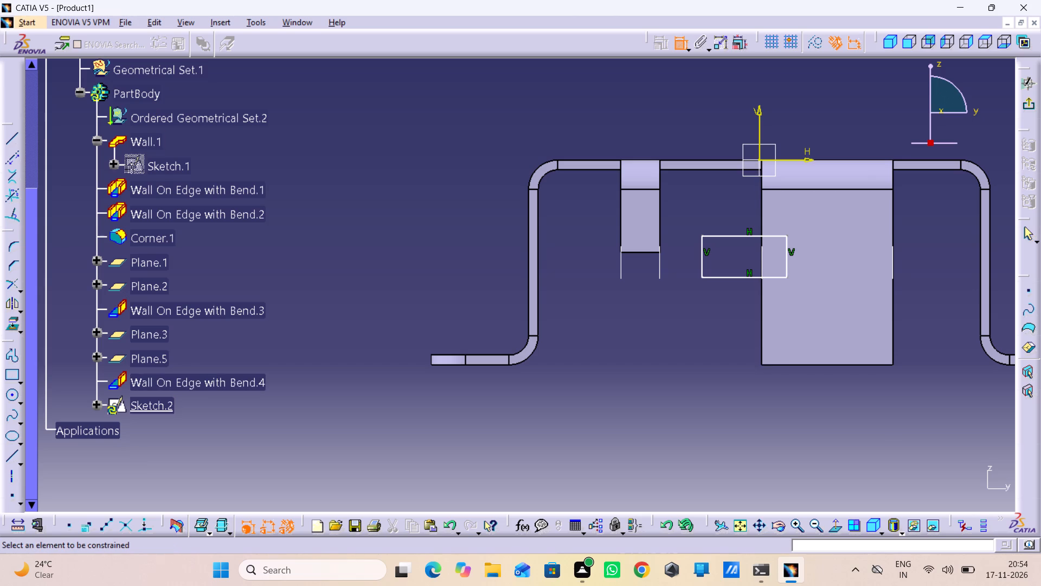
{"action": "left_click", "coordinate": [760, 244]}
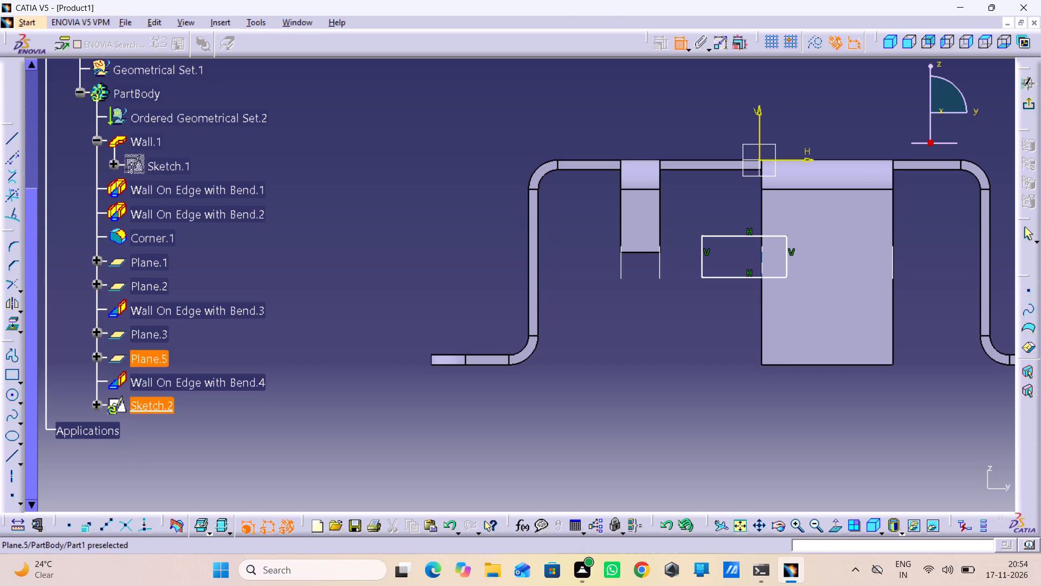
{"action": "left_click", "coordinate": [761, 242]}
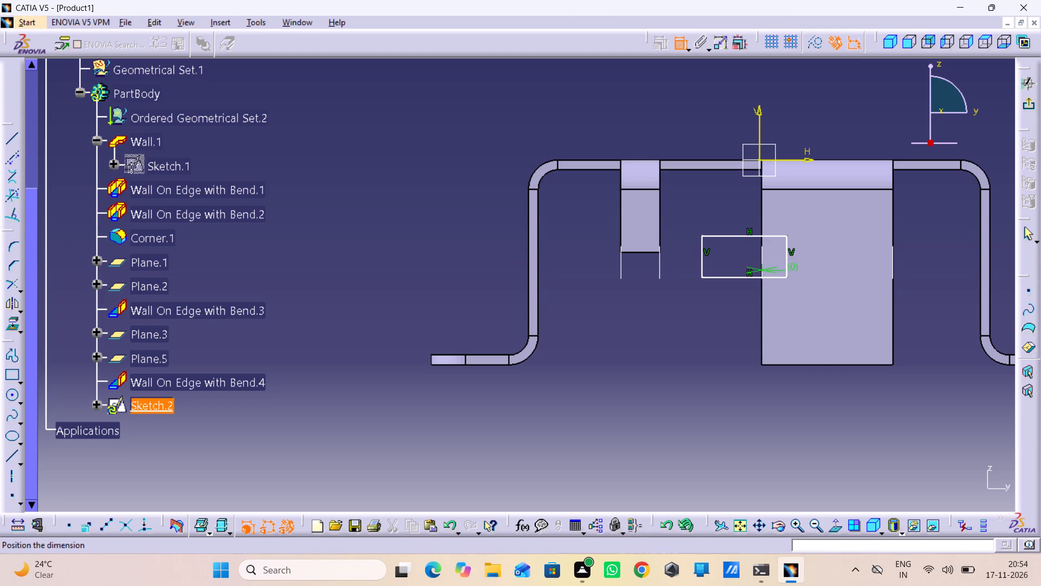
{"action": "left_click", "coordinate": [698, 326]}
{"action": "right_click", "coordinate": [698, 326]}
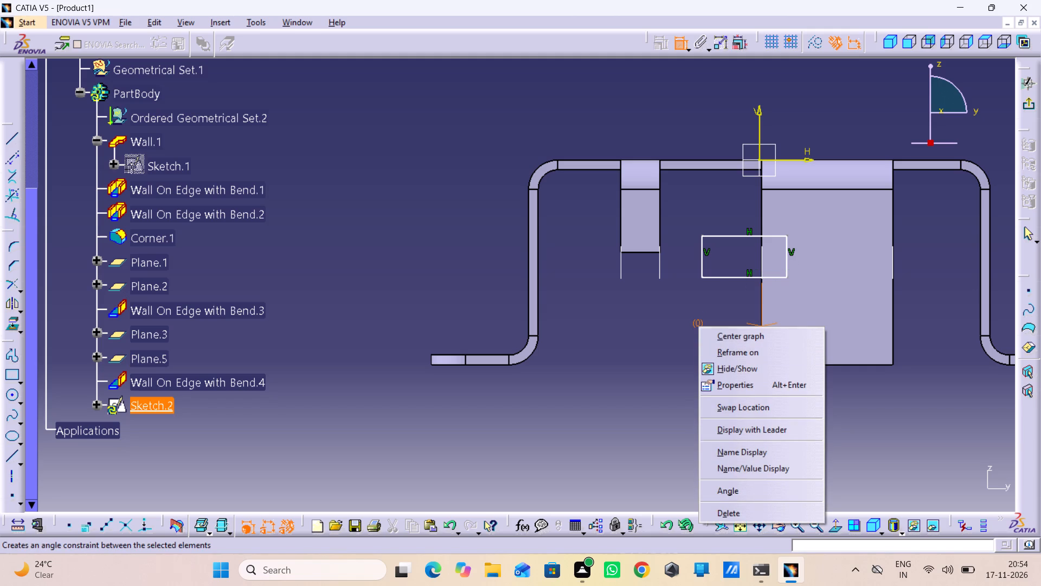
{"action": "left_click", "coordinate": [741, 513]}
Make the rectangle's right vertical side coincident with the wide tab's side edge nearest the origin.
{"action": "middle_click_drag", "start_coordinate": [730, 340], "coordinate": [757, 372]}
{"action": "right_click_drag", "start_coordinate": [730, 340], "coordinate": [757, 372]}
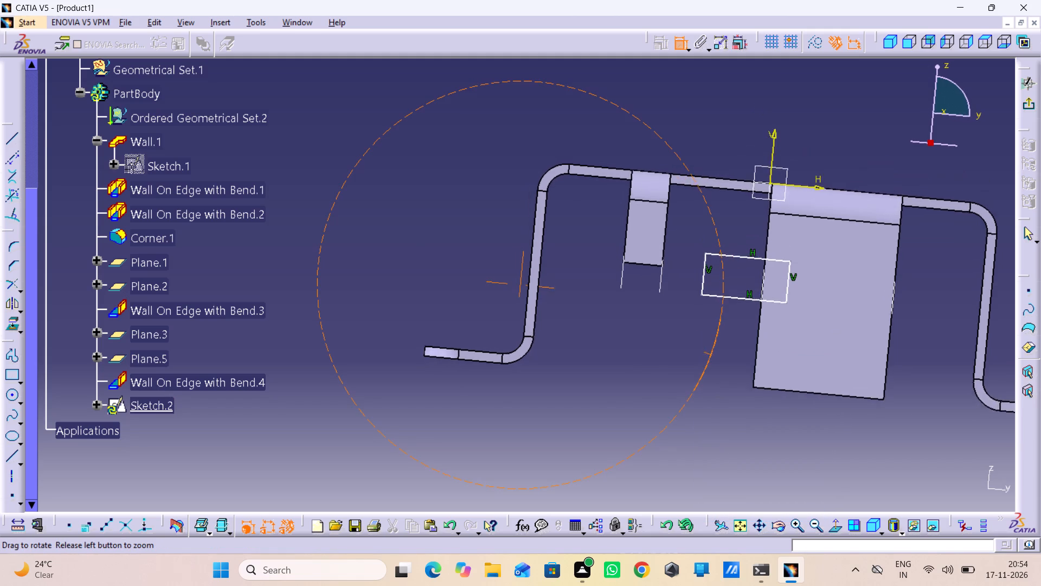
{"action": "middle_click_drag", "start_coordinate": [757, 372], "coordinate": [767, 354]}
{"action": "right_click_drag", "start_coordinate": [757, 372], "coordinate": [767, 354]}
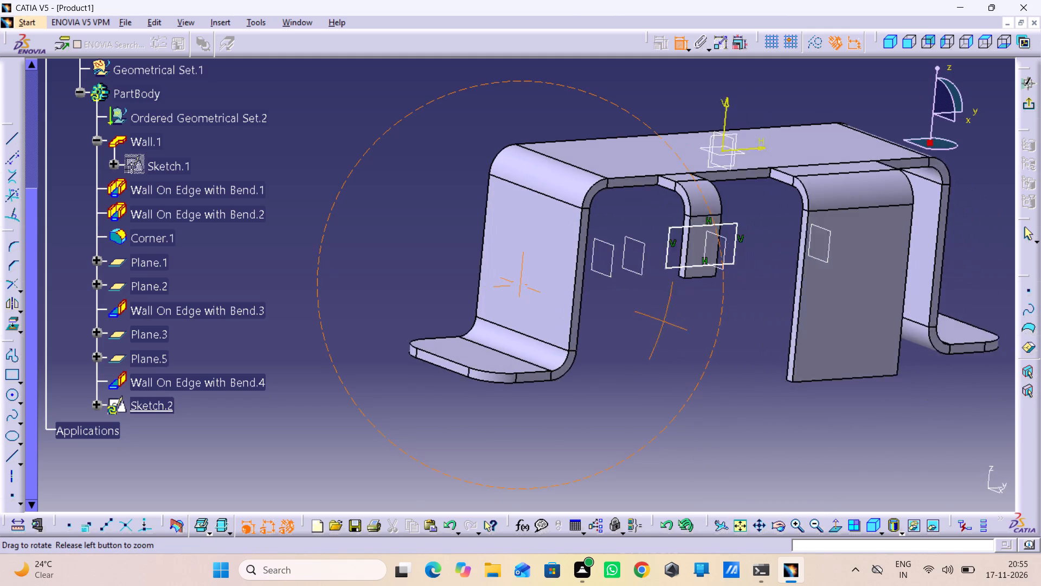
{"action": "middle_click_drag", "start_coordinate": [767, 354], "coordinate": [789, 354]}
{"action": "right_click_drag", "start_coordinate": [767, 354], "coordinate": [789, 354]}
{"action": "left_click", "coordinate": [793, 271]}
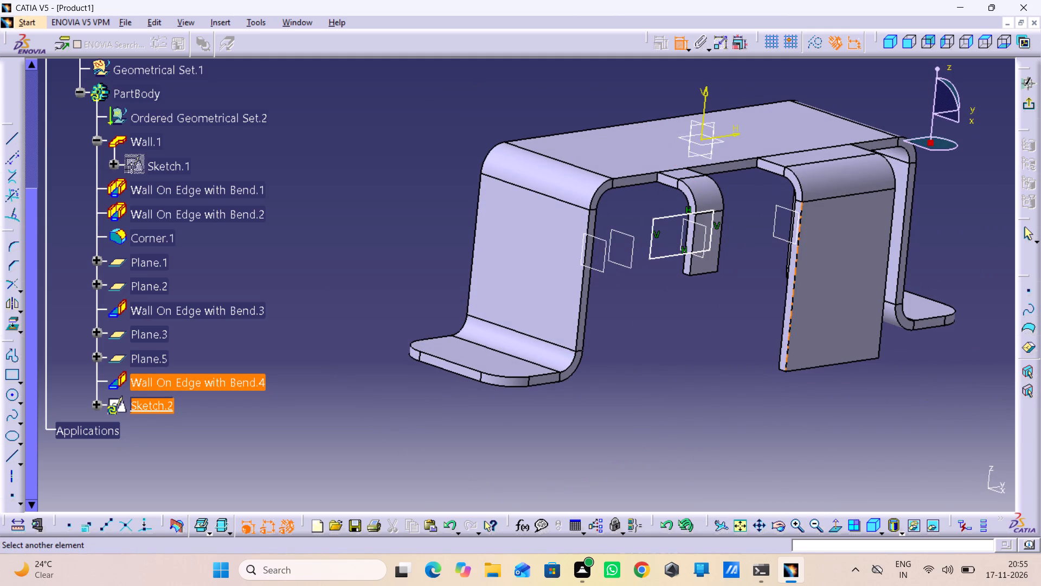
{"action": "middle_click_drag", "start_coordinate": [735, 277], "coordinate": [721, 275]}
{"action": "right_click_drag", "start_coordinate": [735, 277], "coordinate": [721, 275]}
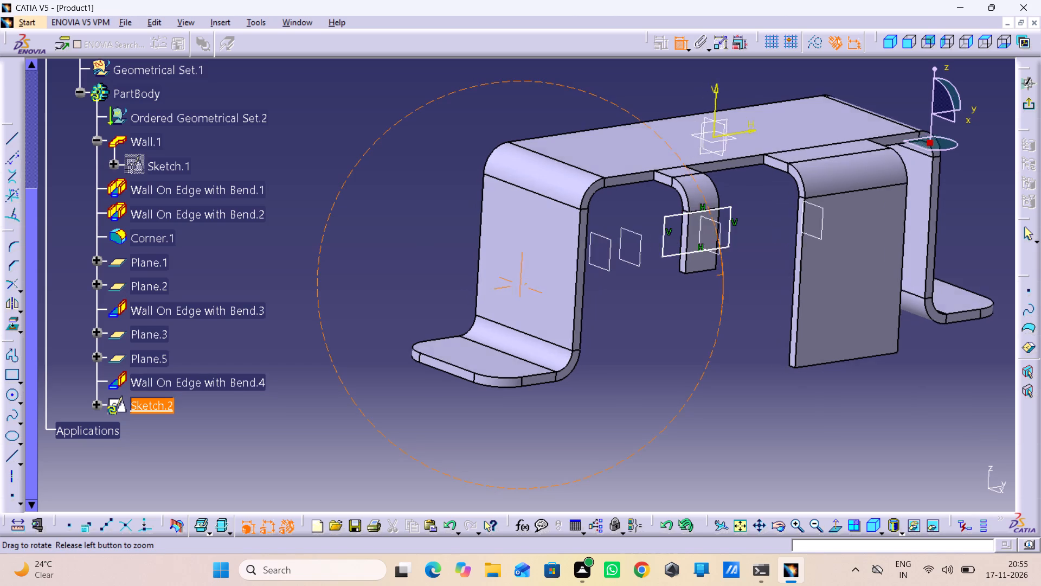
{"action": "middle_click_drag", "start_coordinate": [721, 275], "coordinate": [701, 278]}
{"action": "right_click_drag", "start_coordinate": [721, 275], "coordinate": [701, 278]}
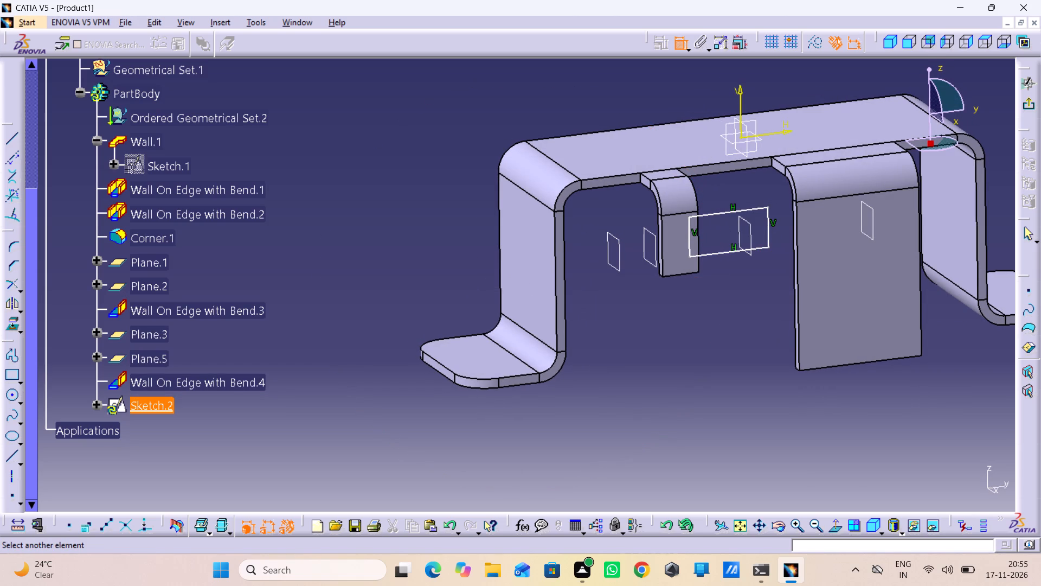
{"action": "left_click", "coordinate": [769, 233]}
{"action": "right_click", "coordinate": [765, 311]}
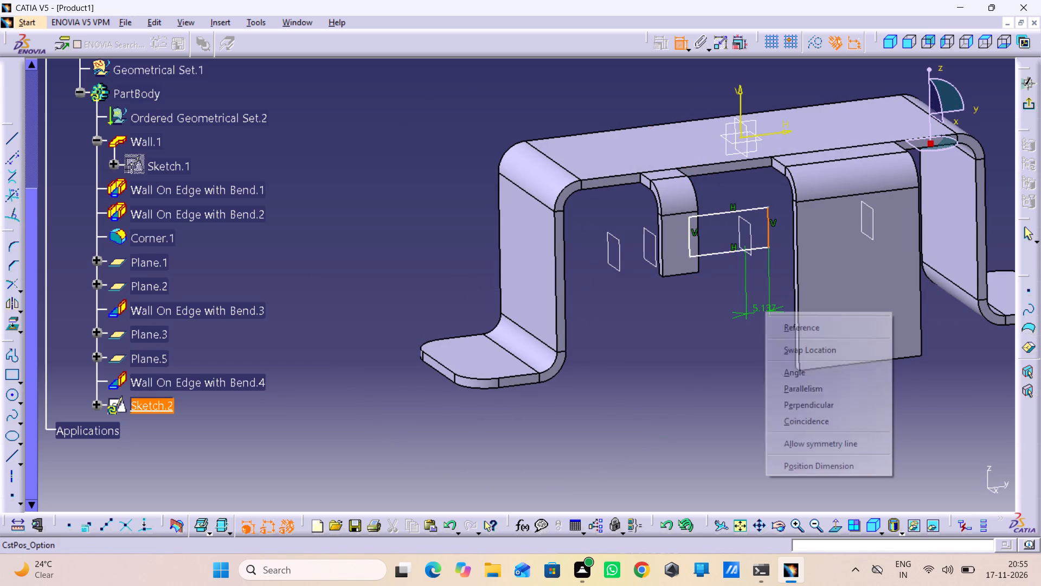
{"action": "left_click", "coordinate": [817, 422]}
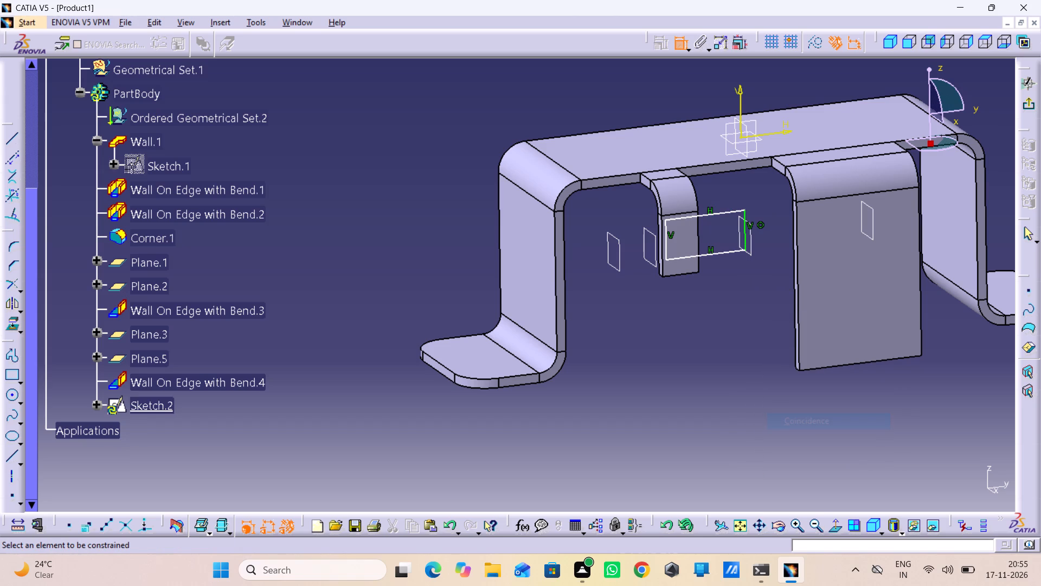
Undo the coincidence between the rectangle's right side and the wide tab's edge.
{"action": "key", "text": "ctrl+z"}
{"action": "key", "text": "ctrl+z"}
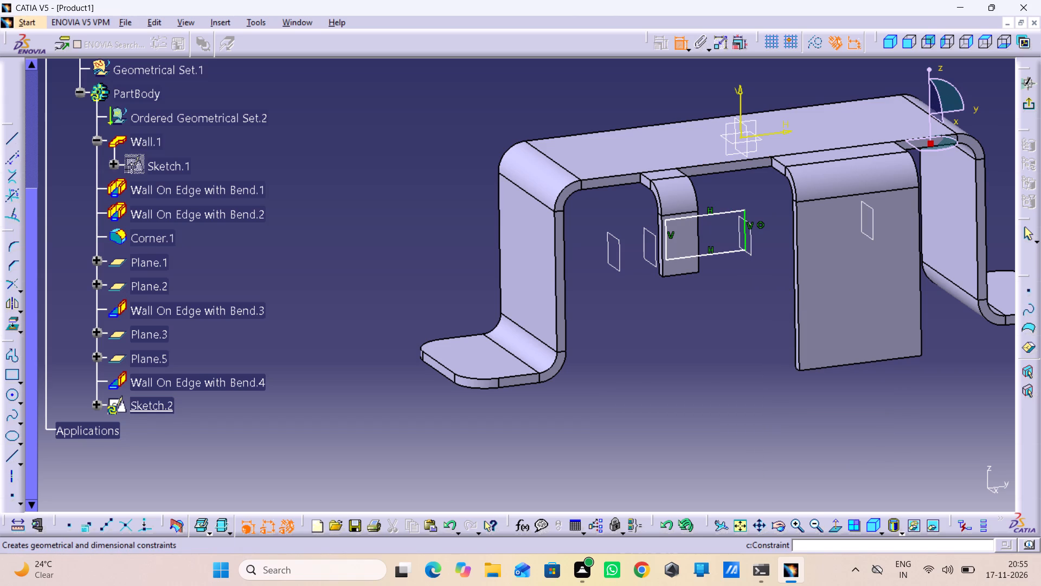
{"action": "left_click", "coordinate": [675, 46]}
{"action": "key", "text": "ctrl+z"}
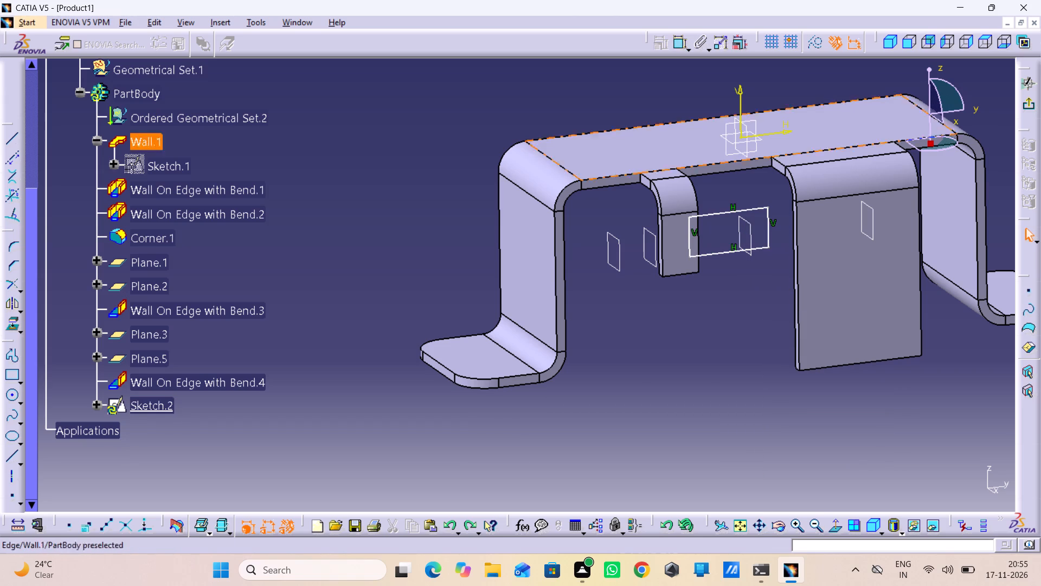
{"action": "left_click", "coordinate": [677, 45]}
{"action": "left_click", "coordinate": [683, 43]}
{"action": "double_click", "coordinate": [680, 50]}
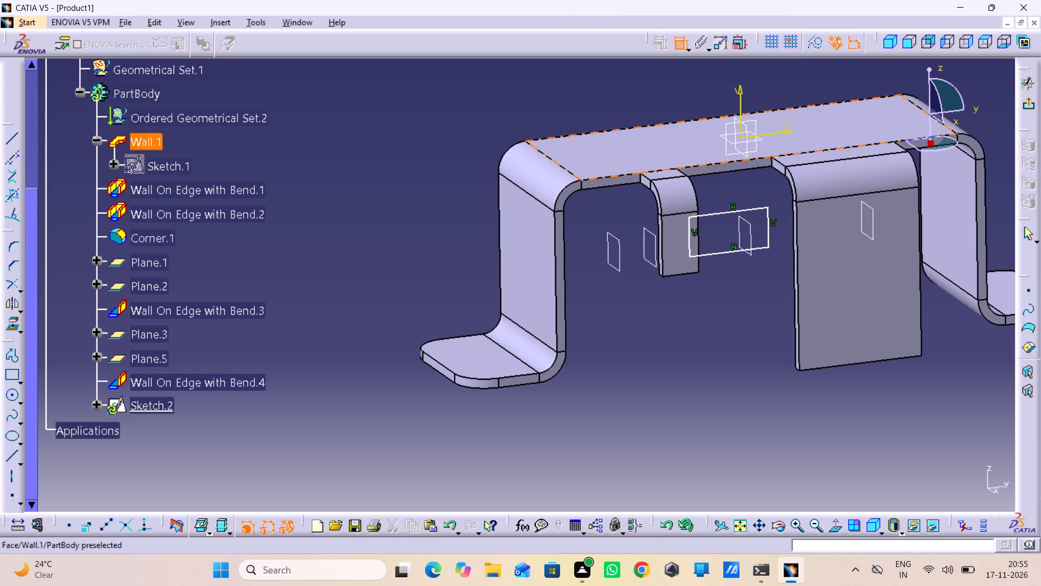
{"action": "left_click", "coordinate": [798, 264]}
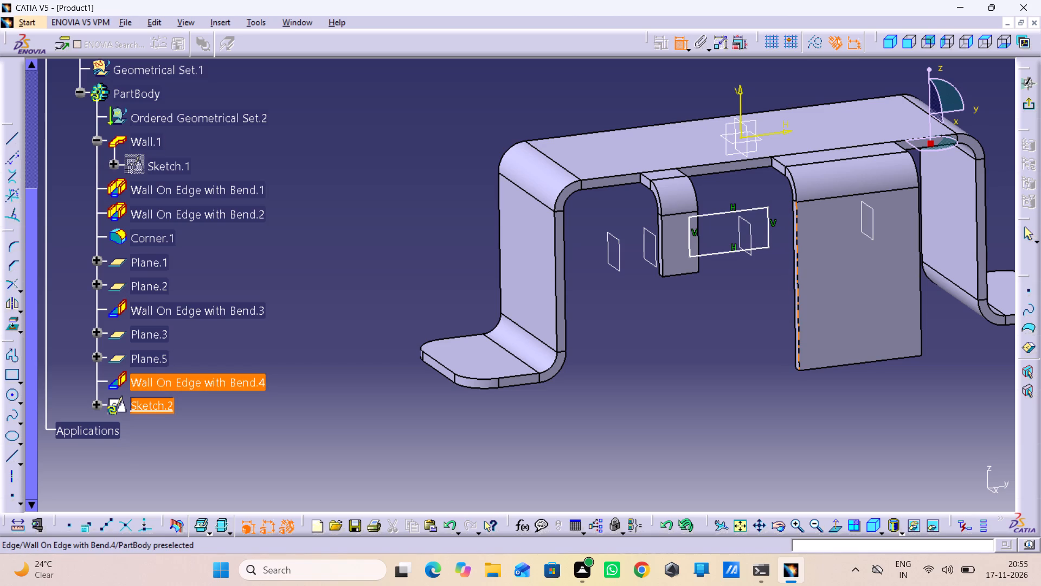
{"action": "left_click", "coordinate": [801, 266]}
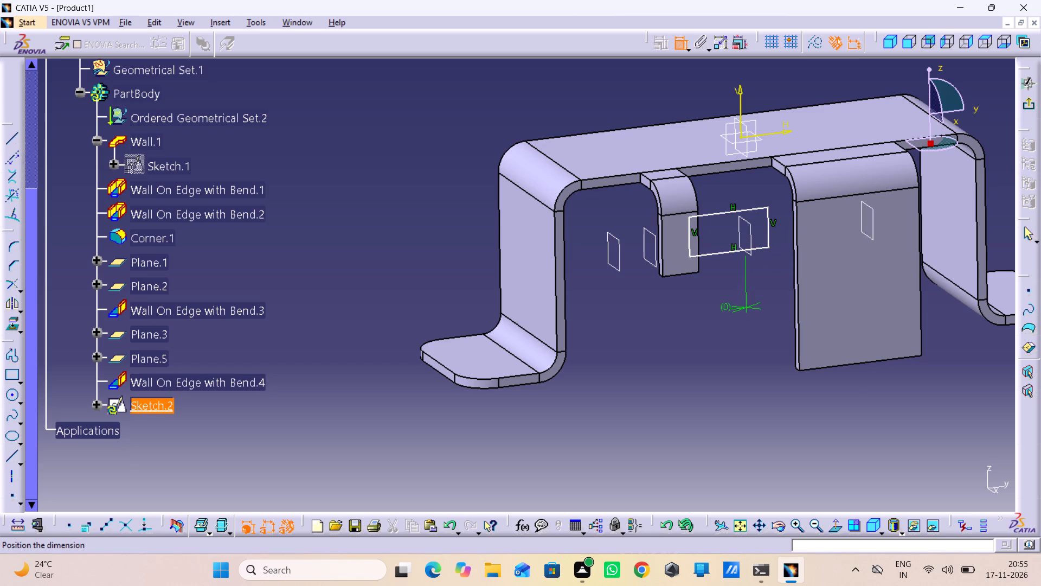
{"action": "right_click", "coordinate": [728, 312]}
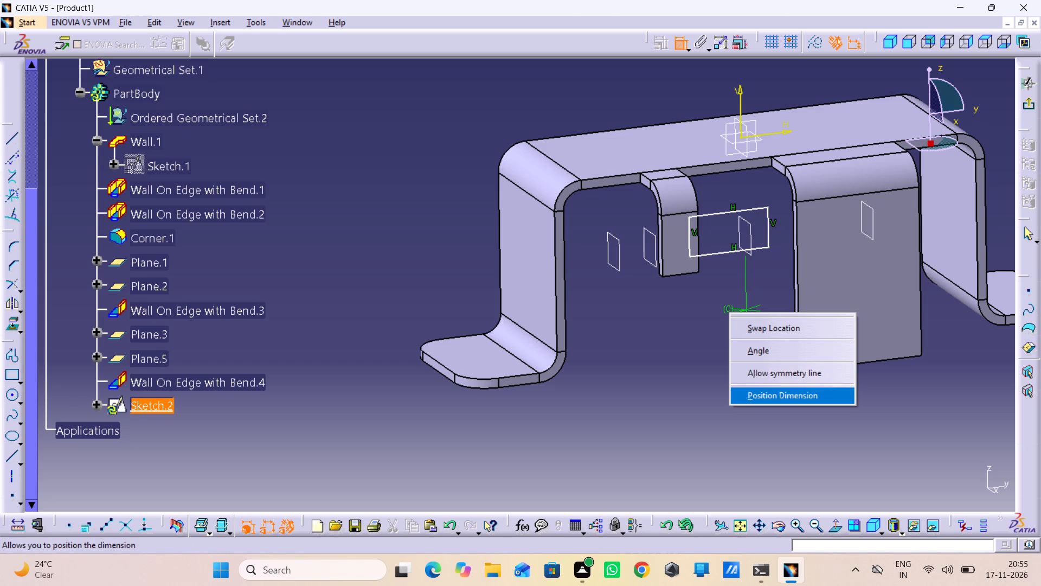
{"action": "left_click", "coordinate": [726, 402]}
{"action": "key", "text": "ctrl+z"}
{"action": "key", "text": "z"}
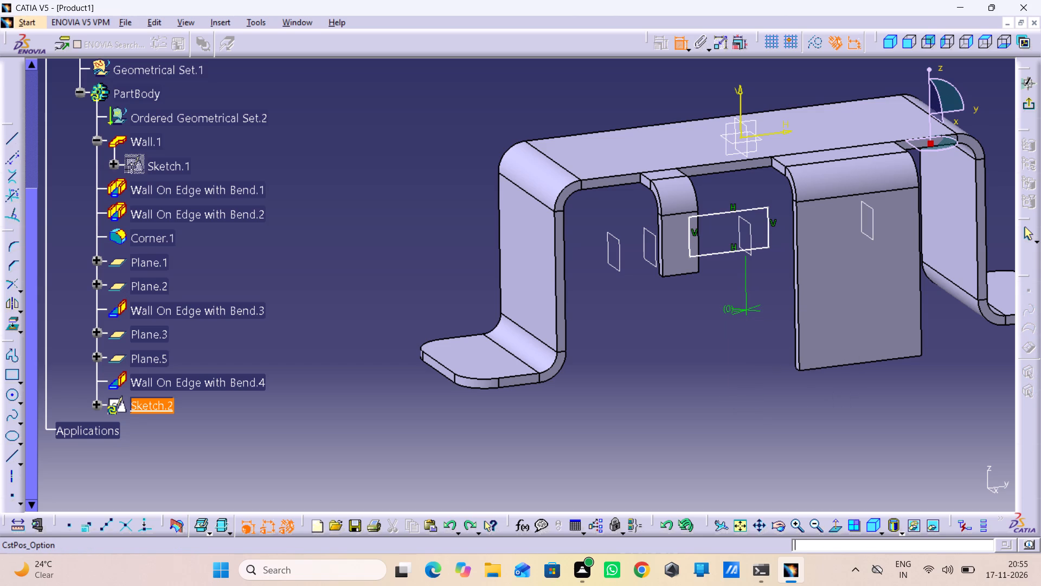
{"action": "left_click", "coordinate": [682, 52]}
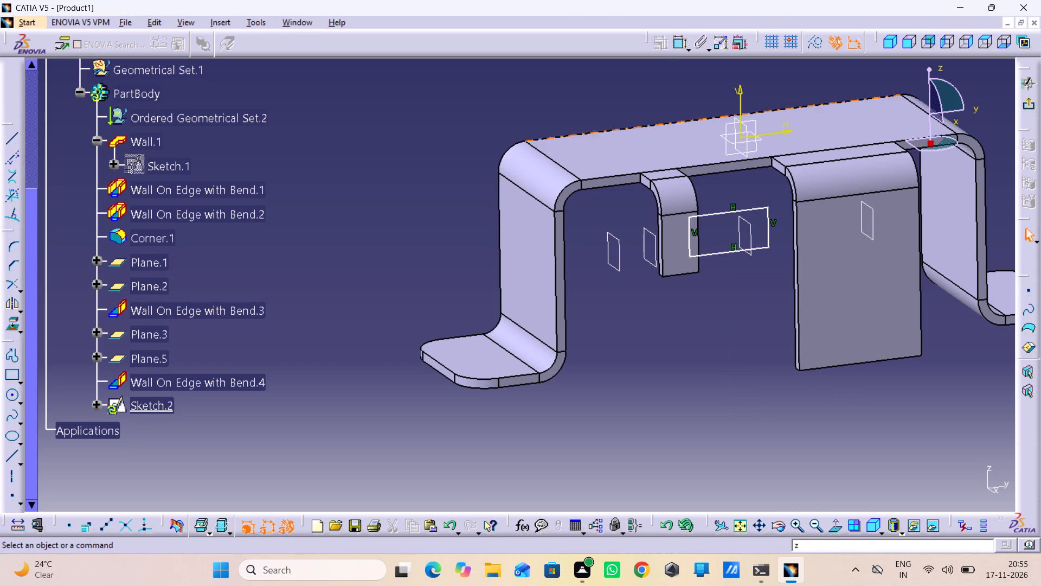
Constrain the rectangle's right vertical side as coincident with the wide tab's side edge nearest the small tab.
{"action": "left_click", "coordinate": [800, 283]}
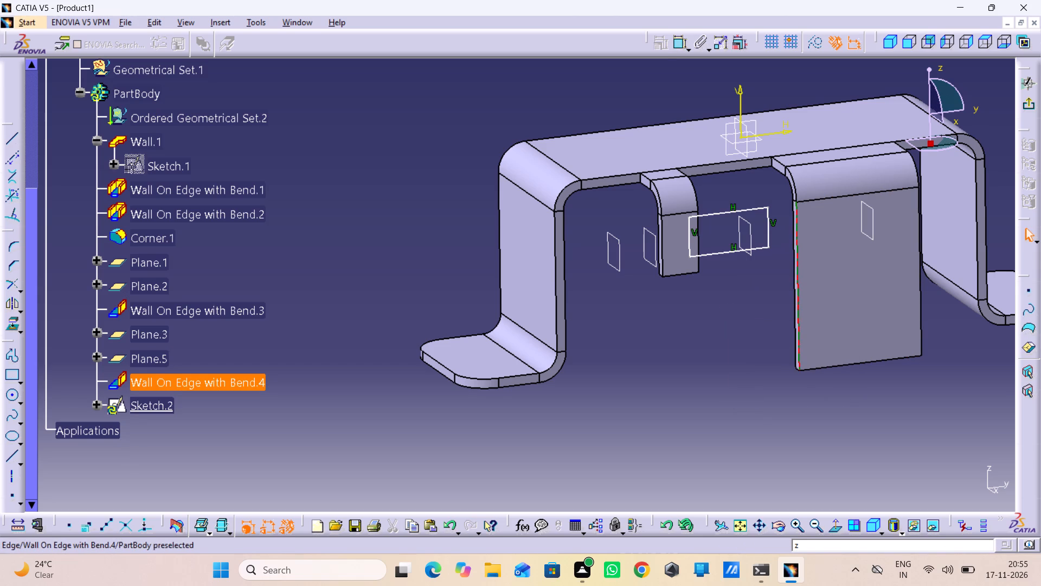
{"action": "double_click", "coordinate": [675, 46]}
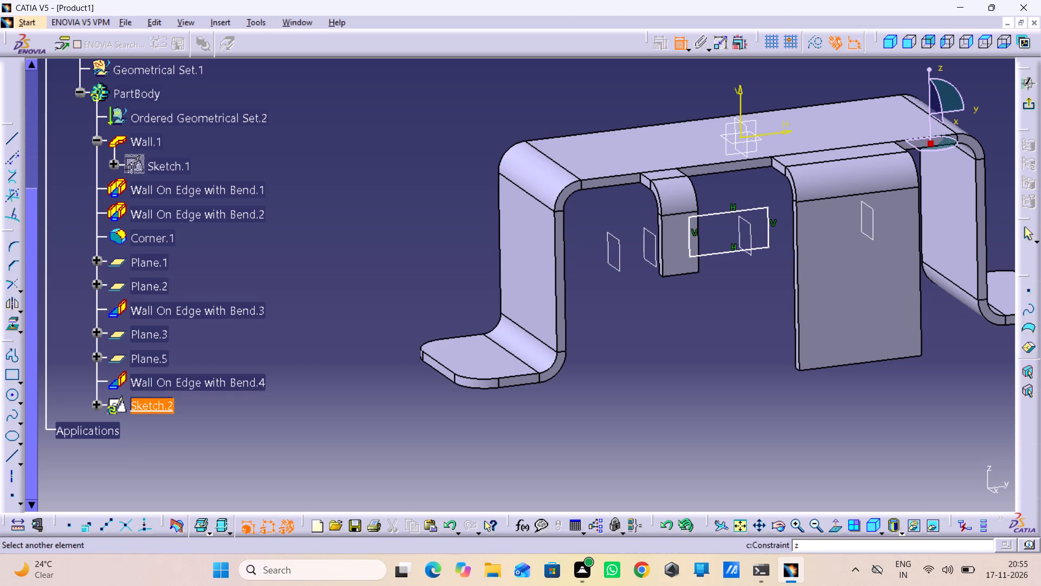
{"action": "left_click", "coordinate": [768, 229]}
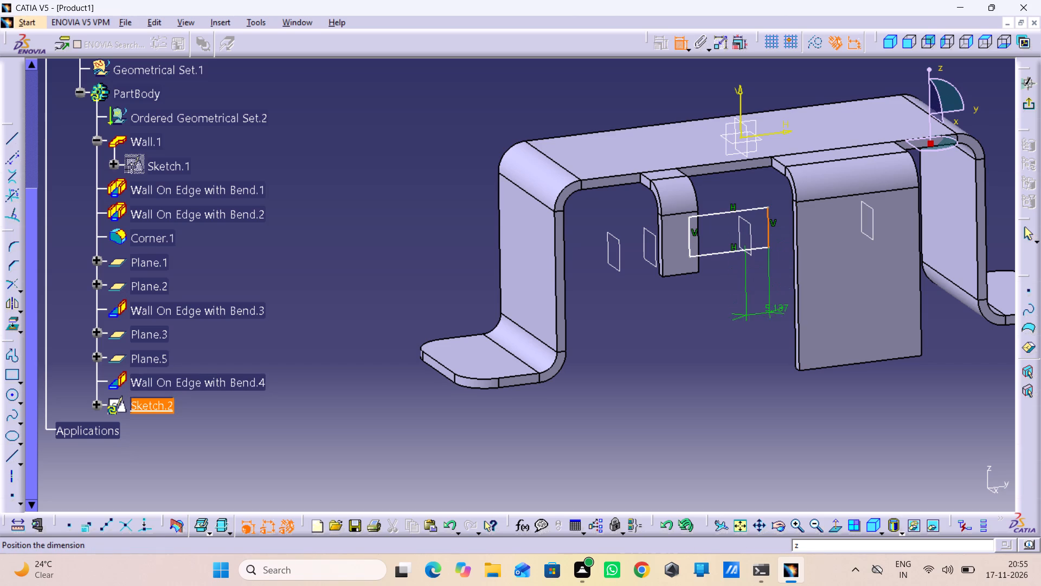
{"action": "right_click", "coordinate": [778, 320]}
{"action": "left_click", "coordinate": [820, 432]}
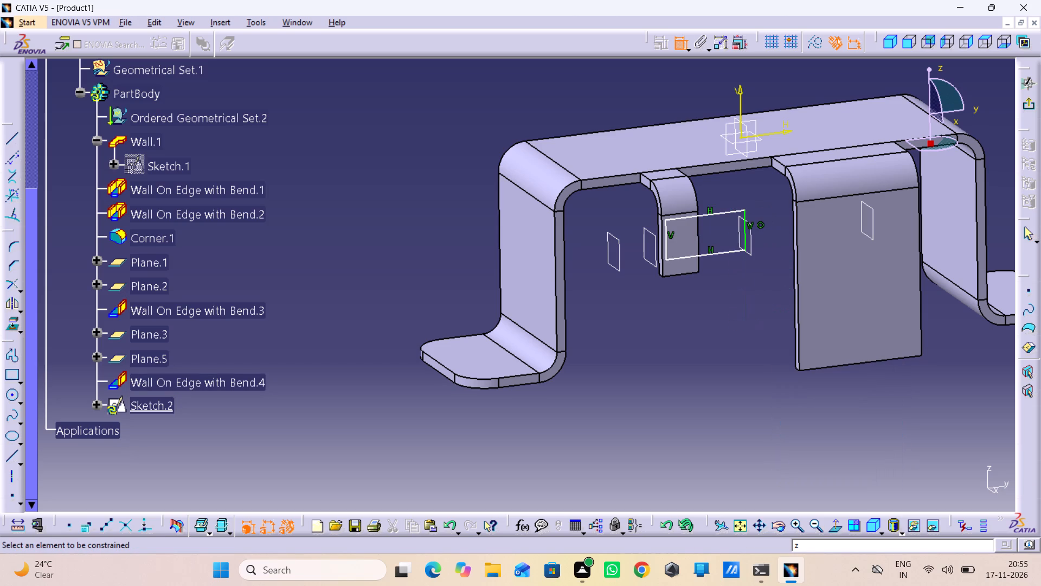
{"action": "left_click", "coordinate": [819, 434]}
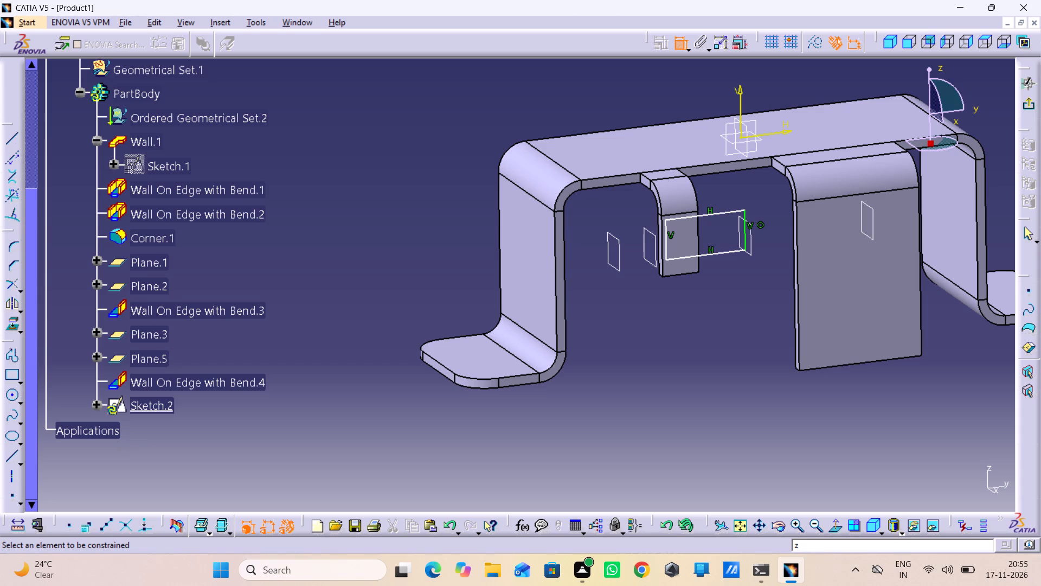
{"action": "left_click", "coordinate": [806, 432]}
Dimension the rectangle's bottom horizontal side and set its length to 13 mm.
{"action": "left_click", "coordinate": [722, 252]}
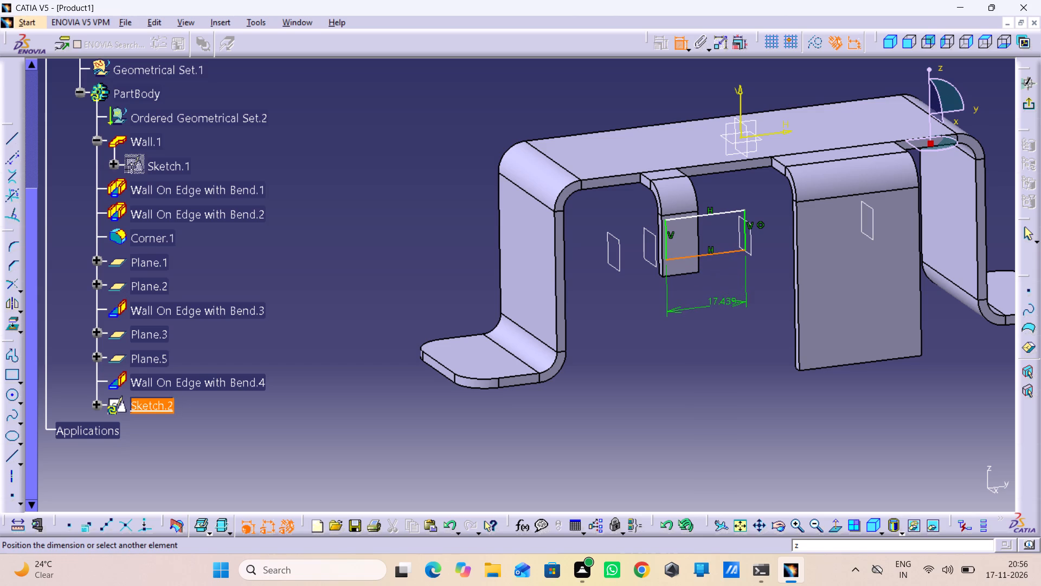
{"action": "double_click", "coordinate": [717, 306]}
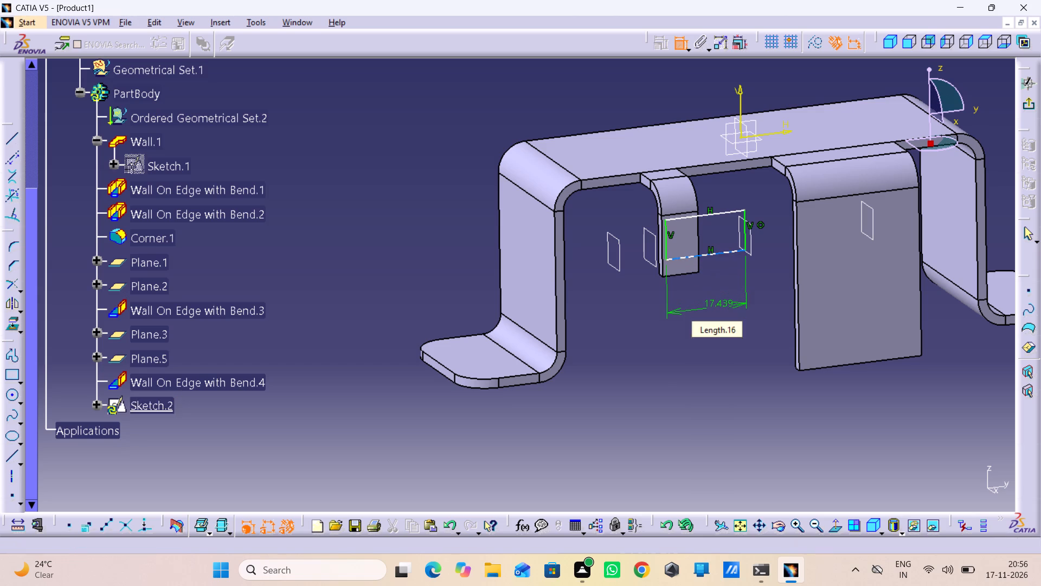
{"action": "double_click", "coordinate": [717, 302]}
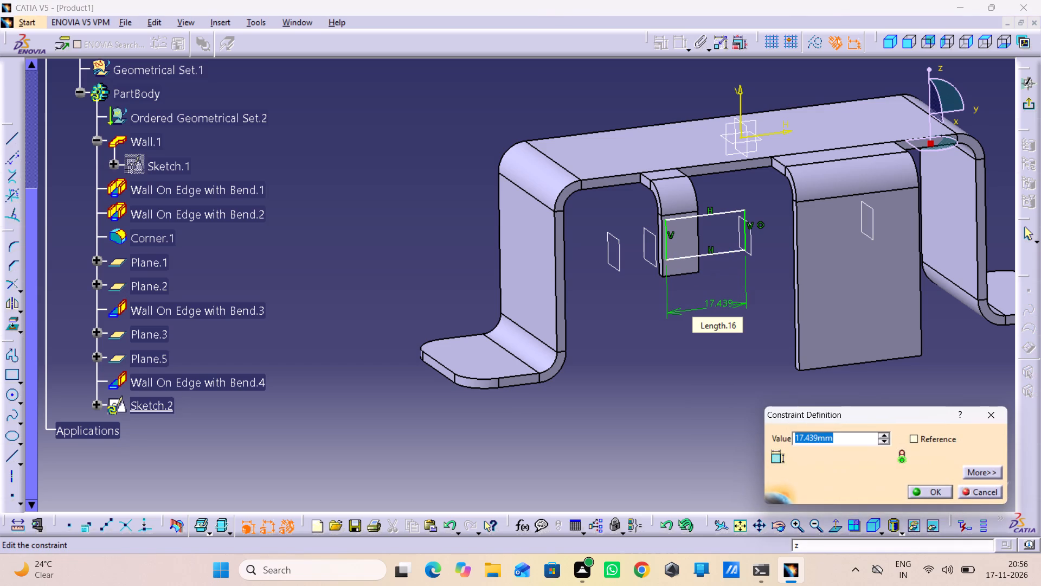
{"action": "type", "text": "13"}
{"action": "key", "text": "Return"}
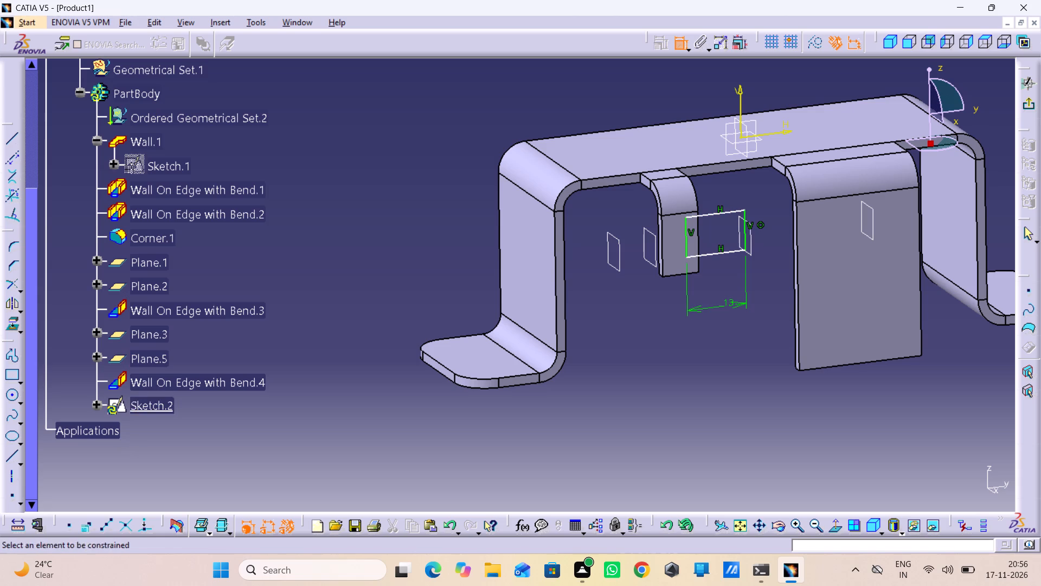
Dimension the rectangle's vertical side nearest the wide tab and set its height to 10 mm.
{"action": "left_click", "coordinate": [747, 215]}
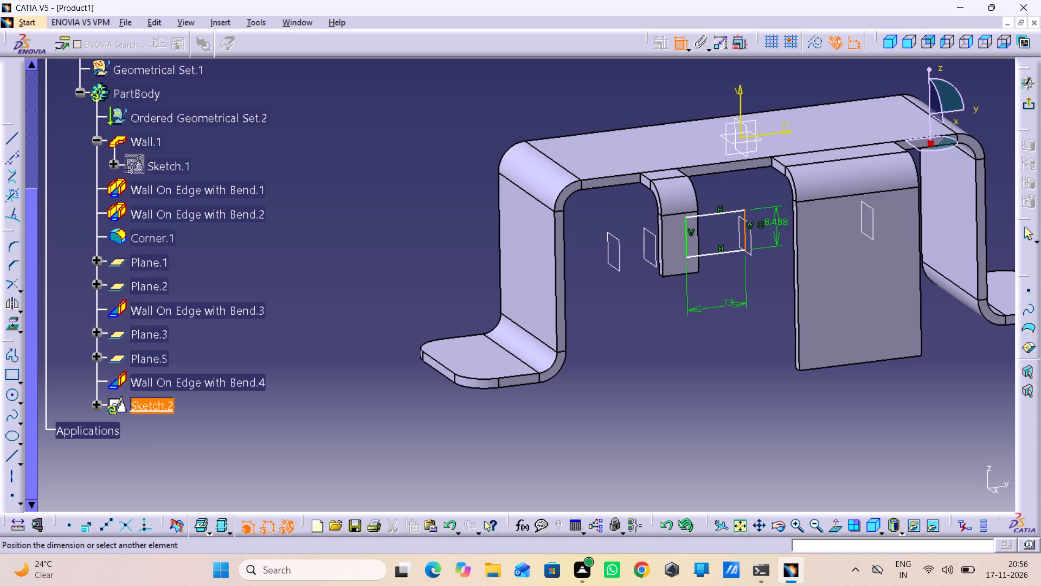
{"action": "left_click", "coordinate": [776, 228]}
{"action": "double_click", "coordinate": [779, 229]}
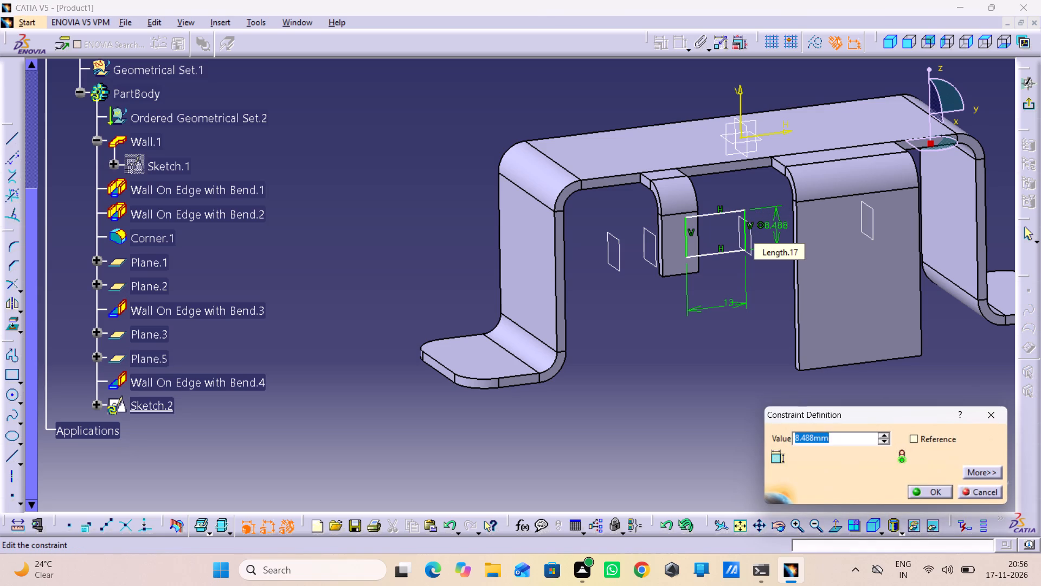
{"action": "type", "text": "10"}
{"action": "key", "text": "Return"}
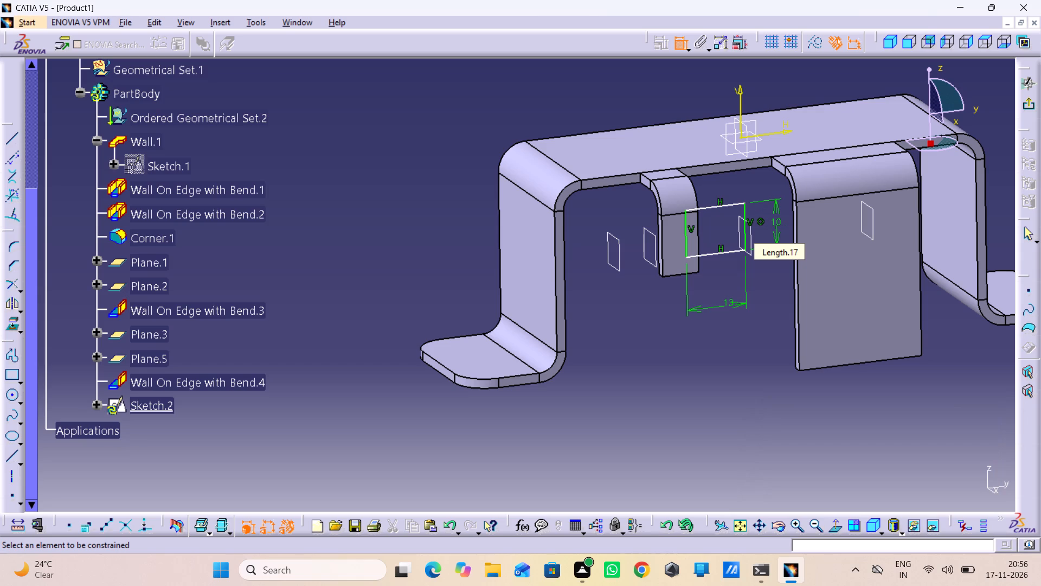
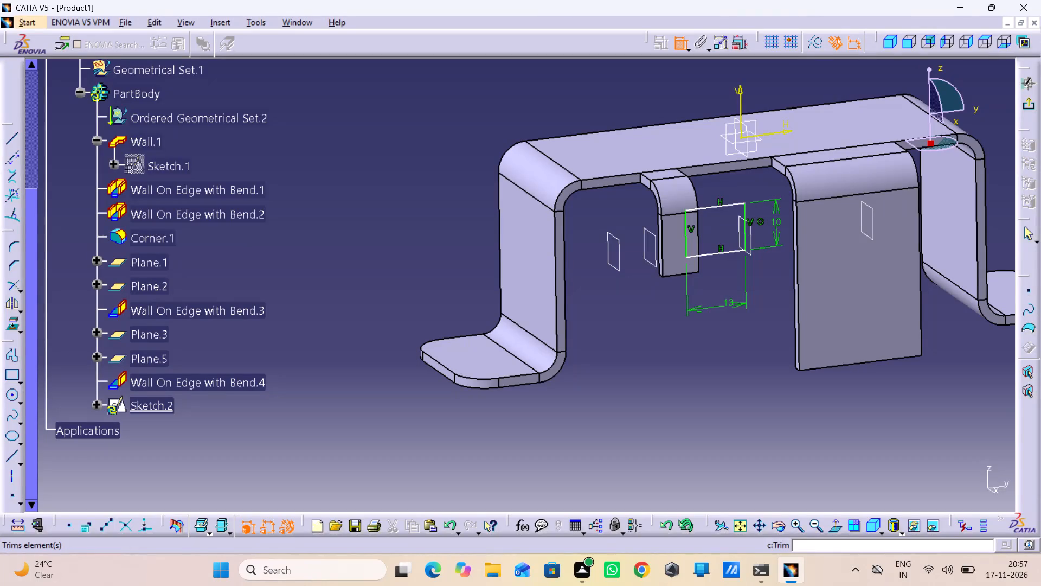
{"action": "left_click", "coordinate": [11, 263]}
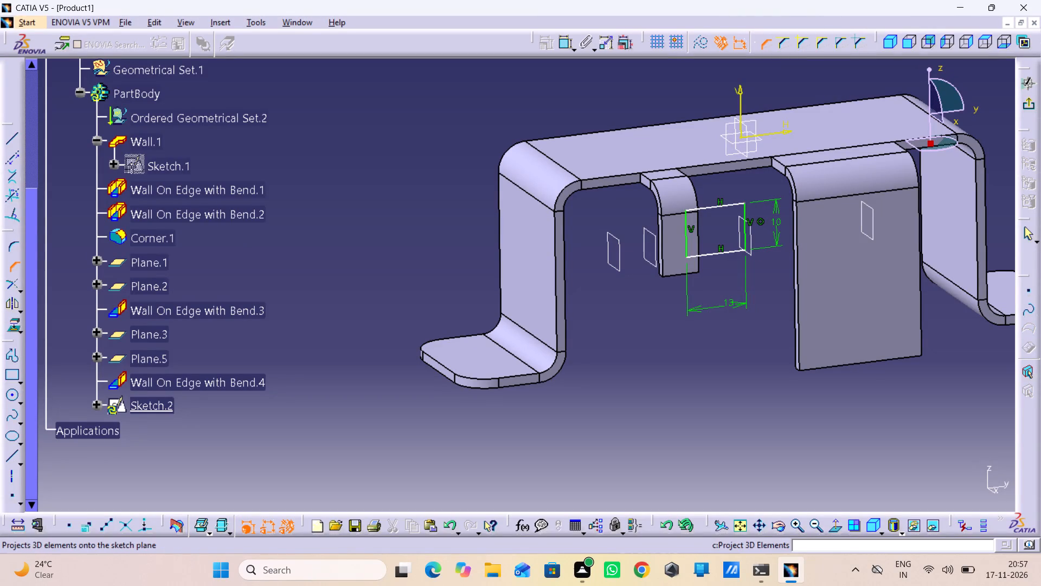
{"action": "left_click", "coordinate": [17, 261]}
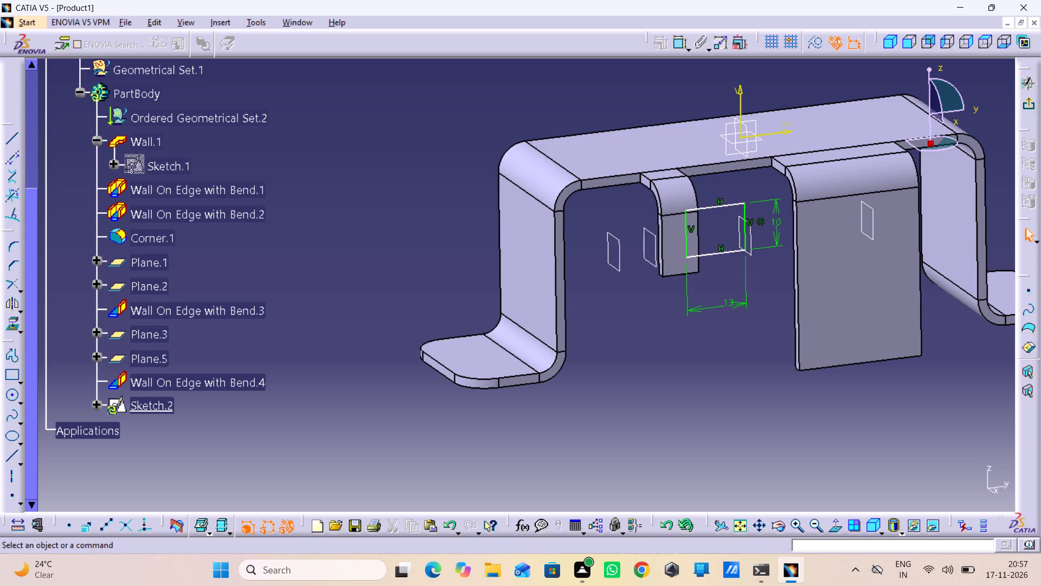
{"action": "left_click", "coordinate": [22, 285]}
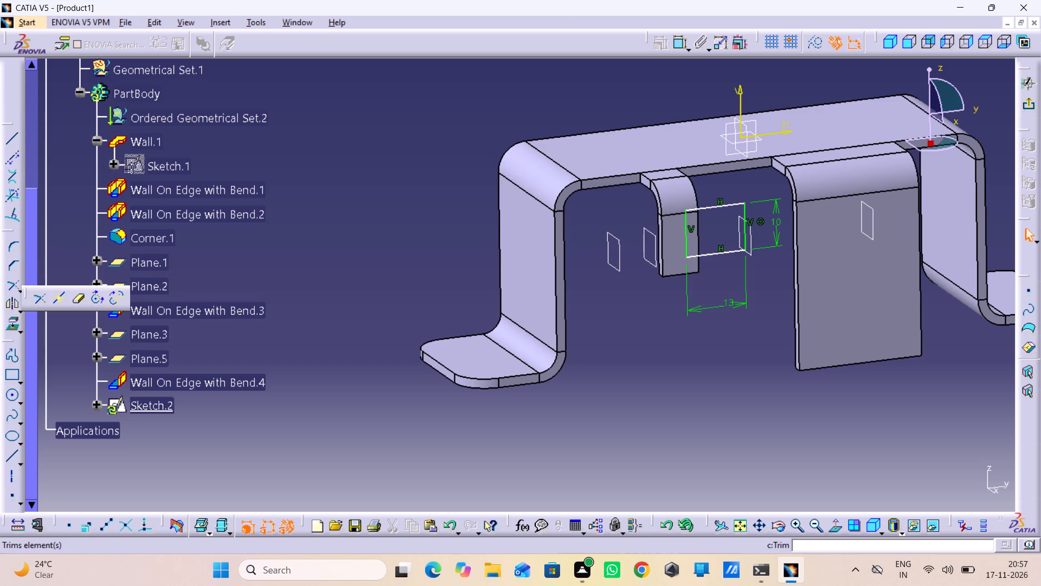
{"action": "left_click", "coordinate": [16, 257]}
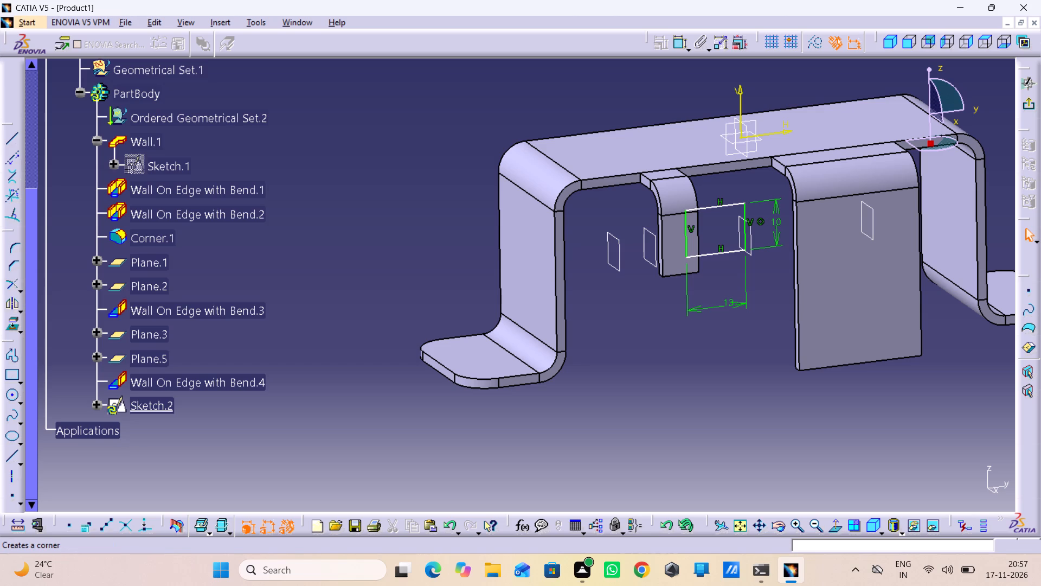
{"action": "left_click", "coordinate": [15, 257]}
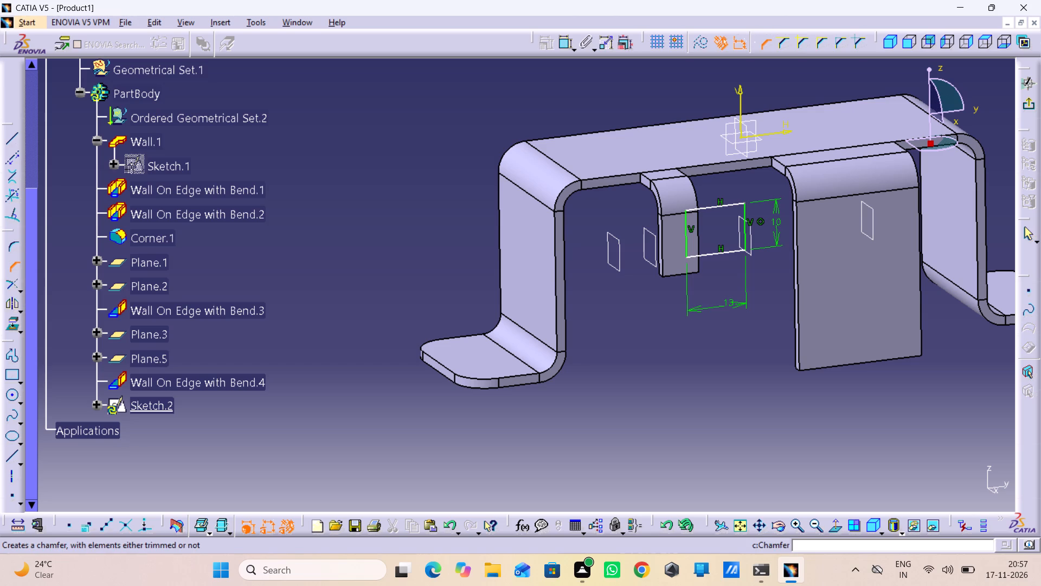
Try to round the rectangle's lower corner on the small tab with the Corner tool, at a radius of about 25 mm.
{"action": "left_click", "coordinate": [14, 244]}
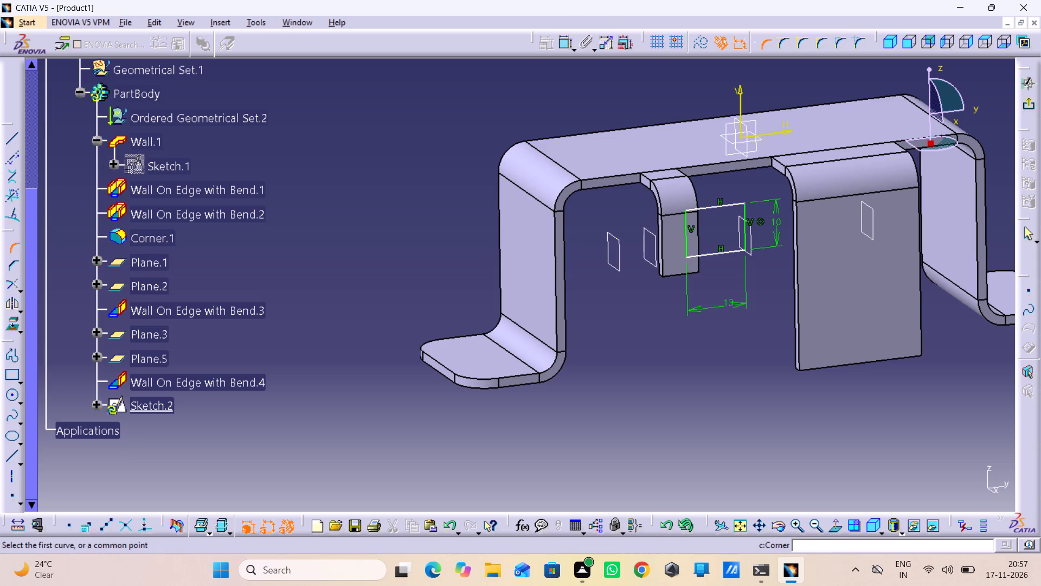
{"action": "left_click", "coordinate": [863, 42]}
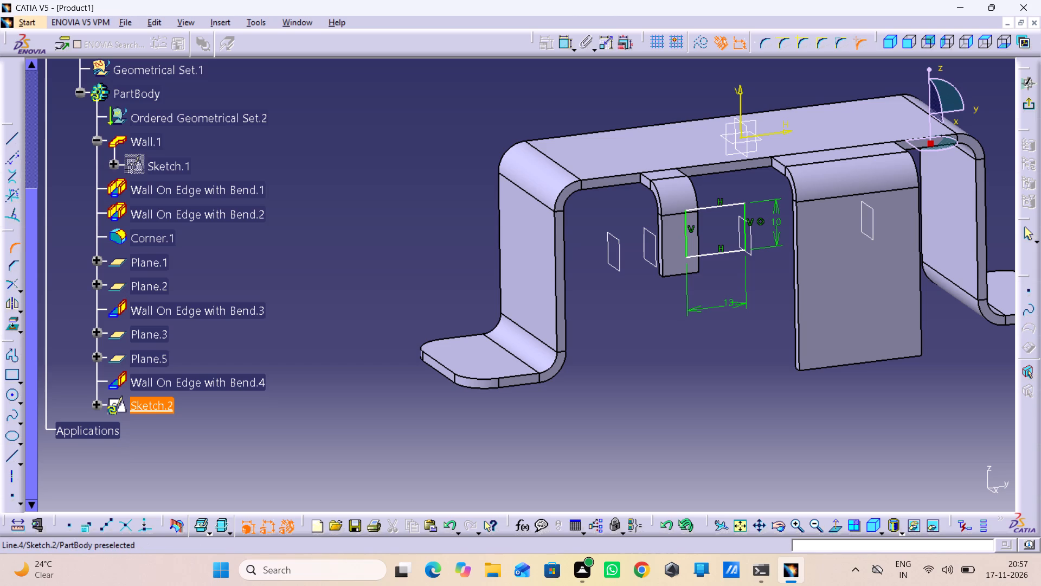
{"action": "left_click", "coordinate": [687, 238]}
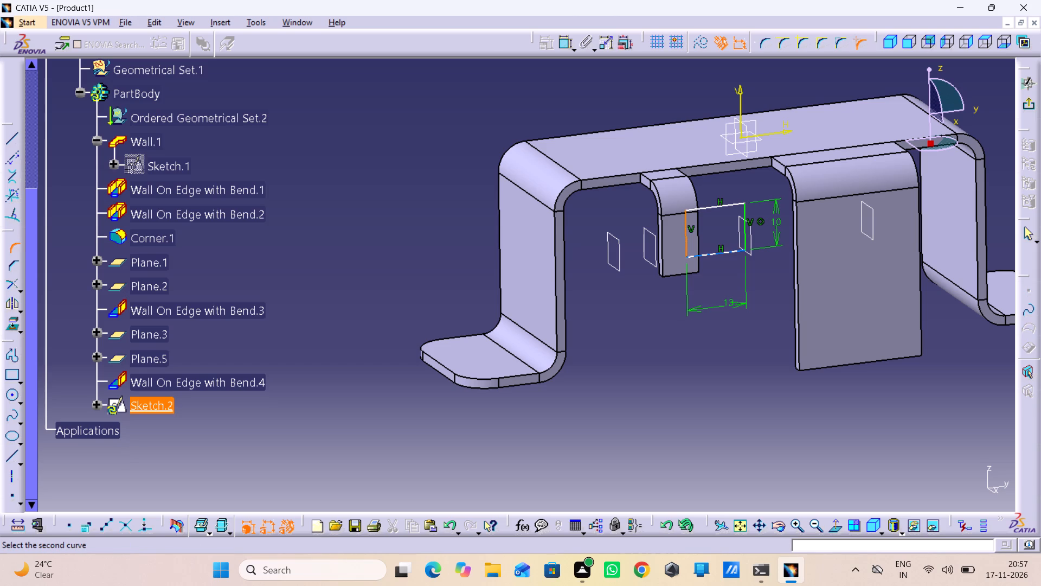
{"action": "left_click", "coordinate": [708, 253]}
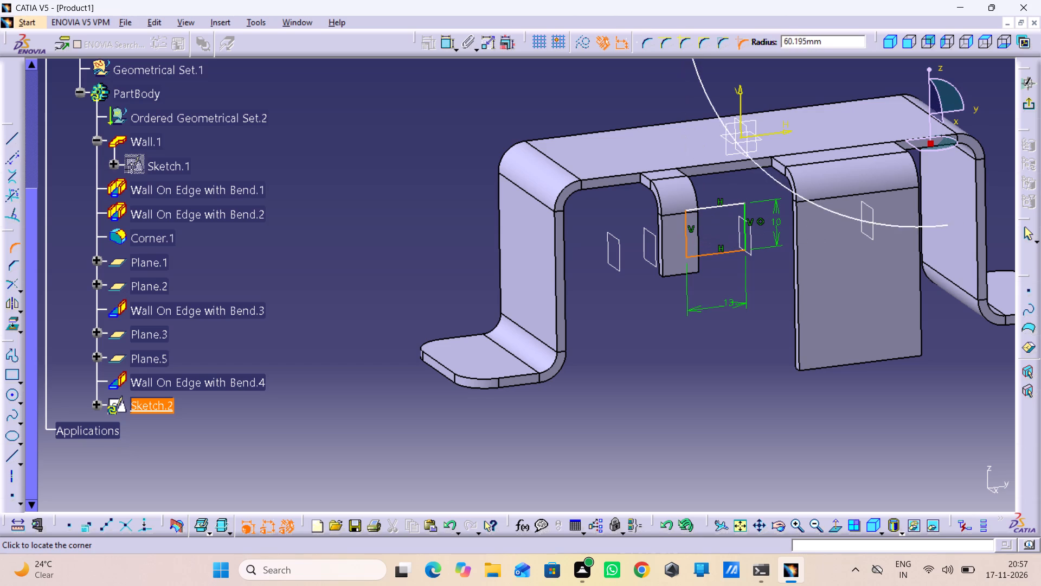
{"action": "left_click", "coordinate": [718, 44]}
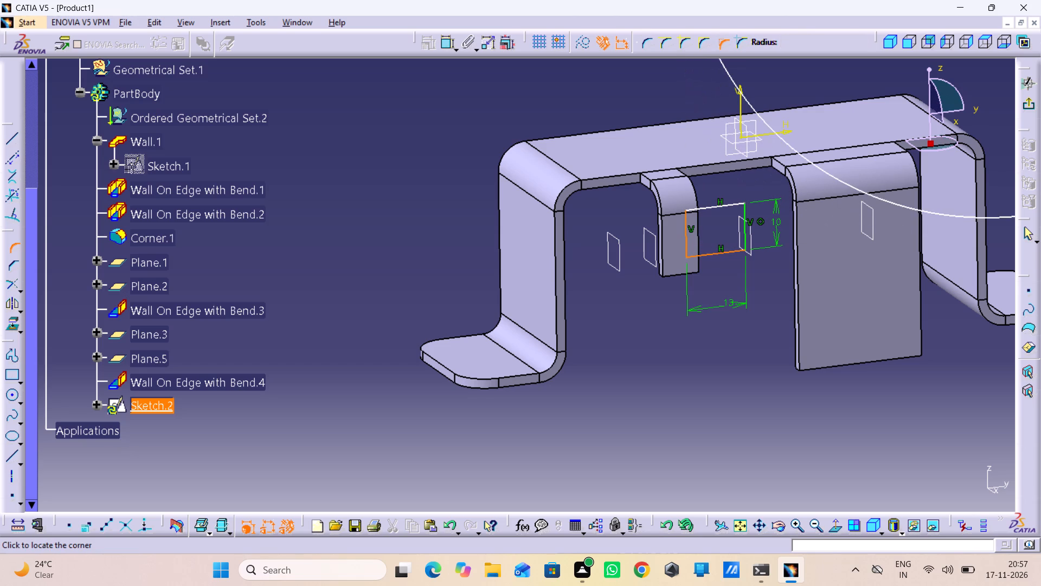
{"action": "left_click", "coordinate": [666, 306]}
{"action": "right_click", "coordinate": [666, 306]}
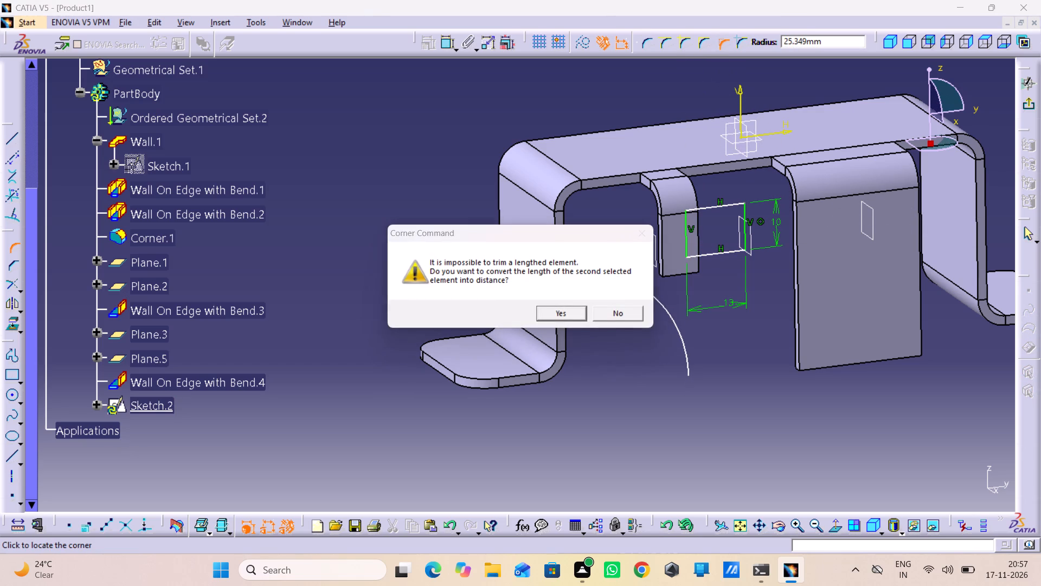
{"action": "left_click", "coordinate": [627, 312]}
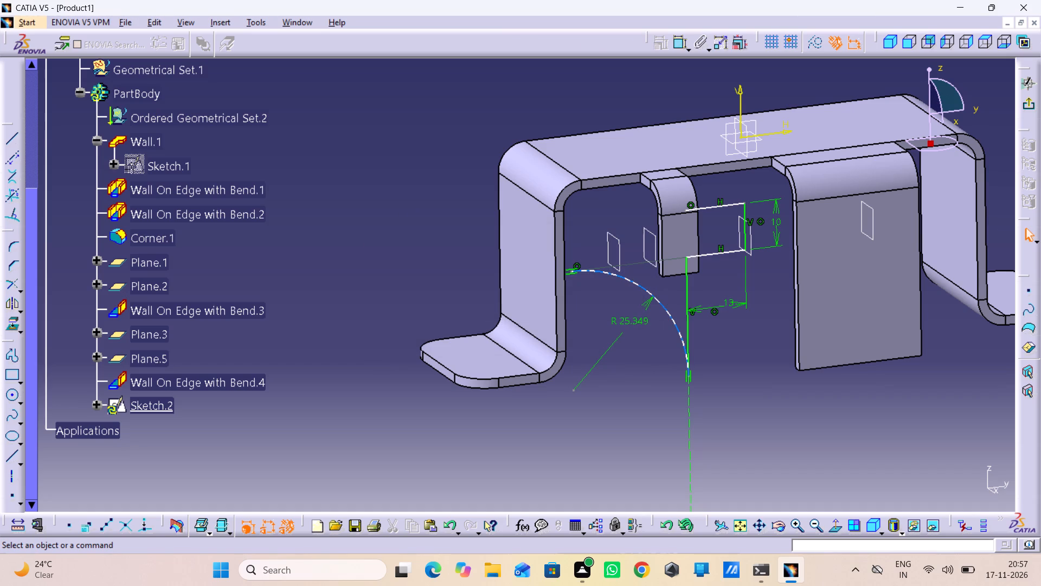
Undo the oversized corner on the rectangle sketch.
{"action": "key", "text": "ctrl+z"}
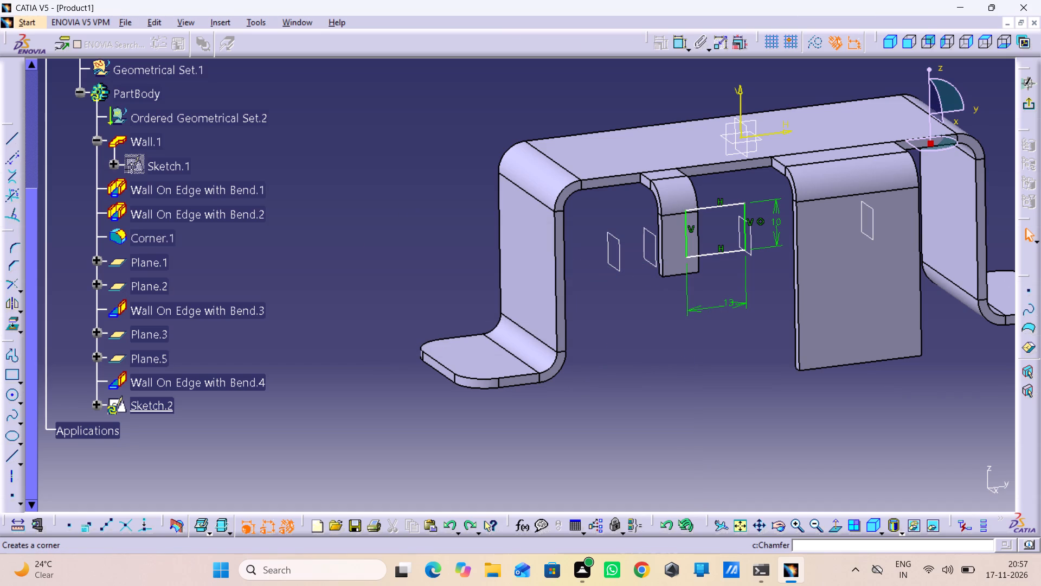
Chamfer the rectangle's lower corner on the small tab at 45deg, about 5.8 mm long, keeping untrimmed construction lines.
{"action": "left_click", "coordinate": [15, 266]}
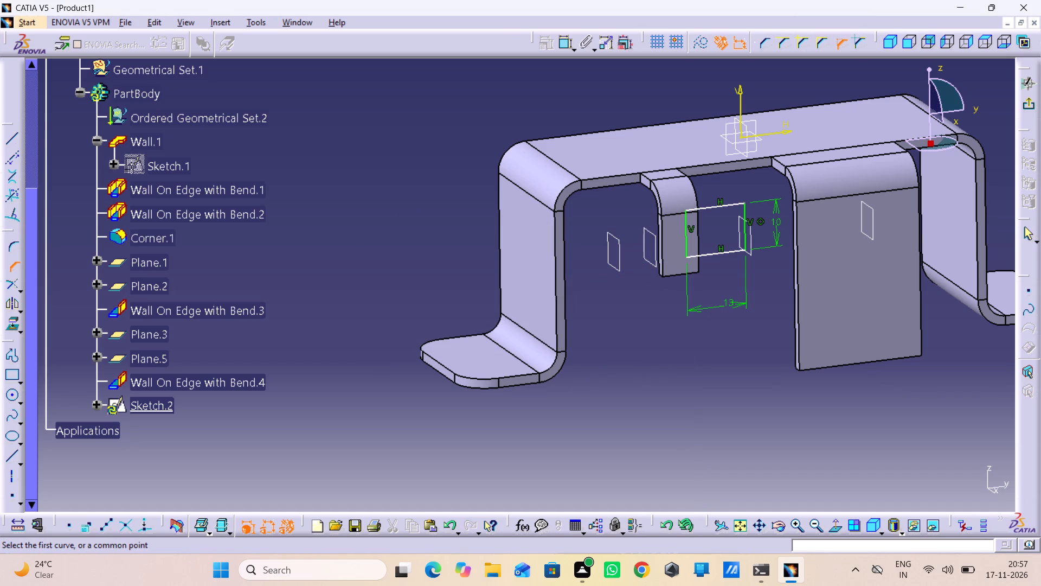
{"action": "left_click", "coordinate": [859, 37]}
{"action": "left_click", "coordinate": [685, 231]}
{"action": "left_click", "coordinate": [702, 257]}
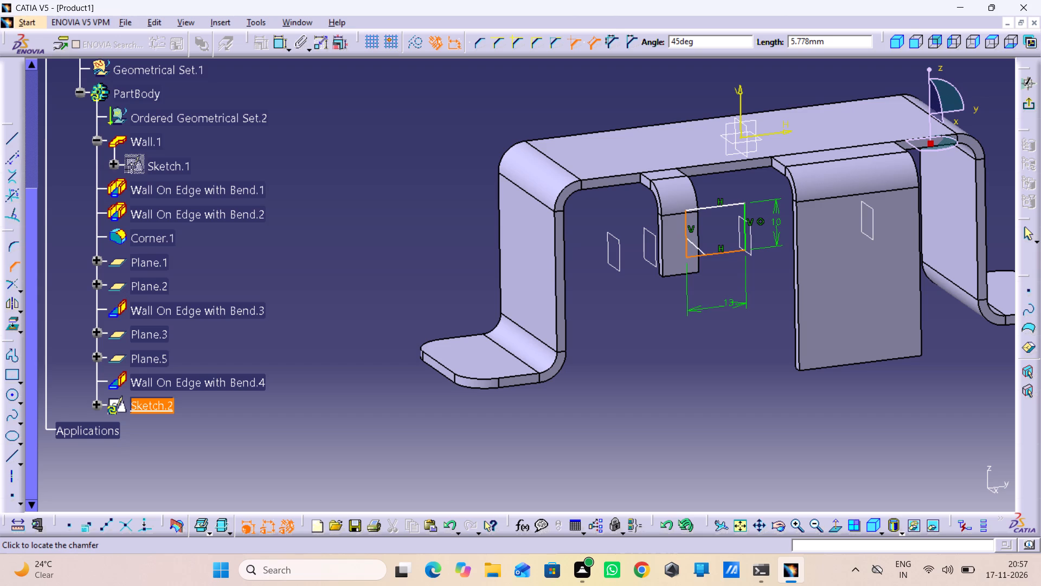
{"action": "left_click", "coordinate": [689, 241]}
{"action": "left_click", "coordinate": [576, 311]}
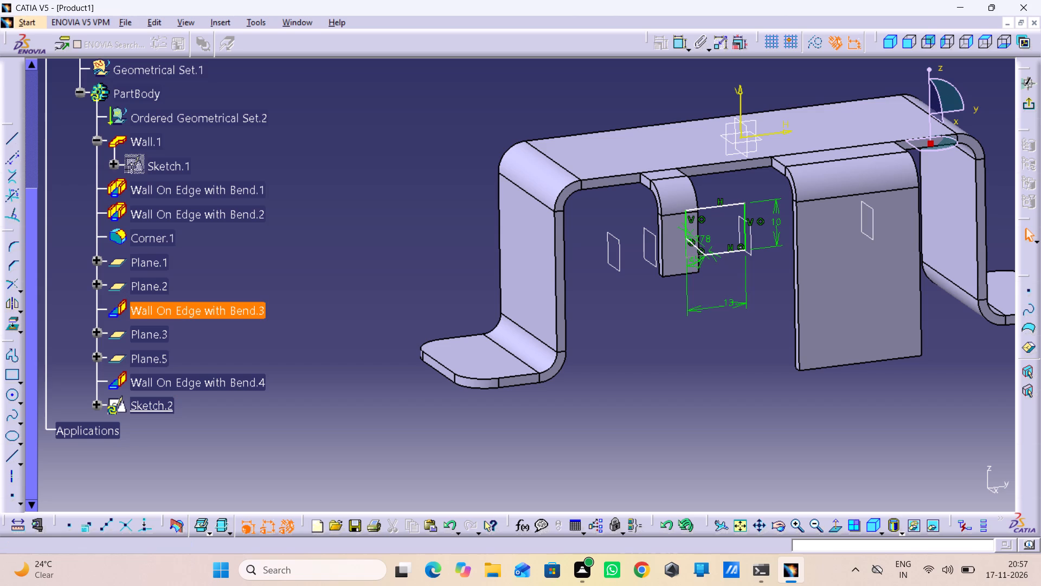
{"action": "left_click", "coordinate": [699, 246]}
{"action": "left_click", "coordinate": [663, 300]}
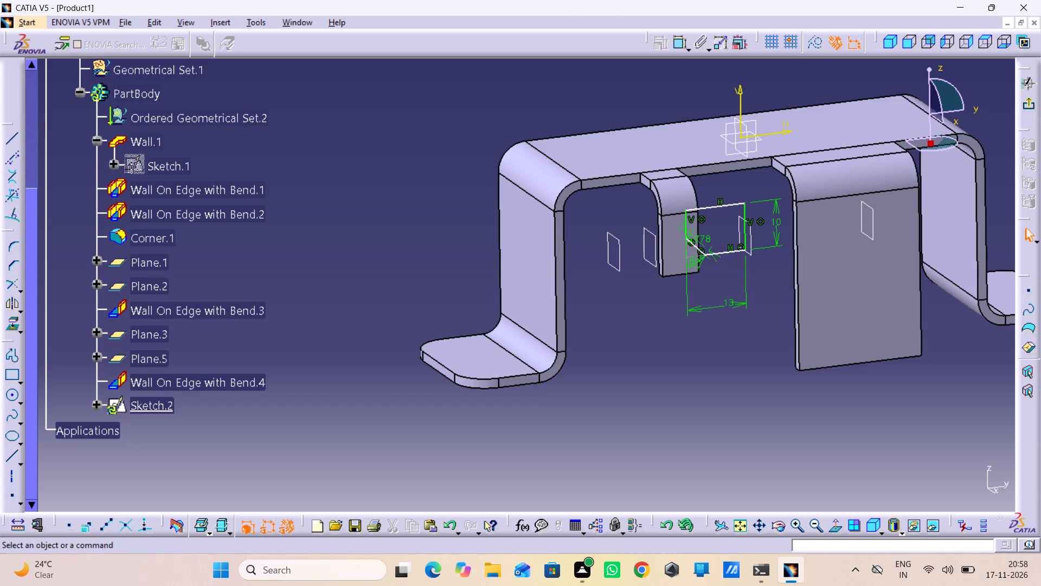
Set the chamfer's length constraint to 6 mm.
{"action": "left_click", "coordinate": [677, 49]}
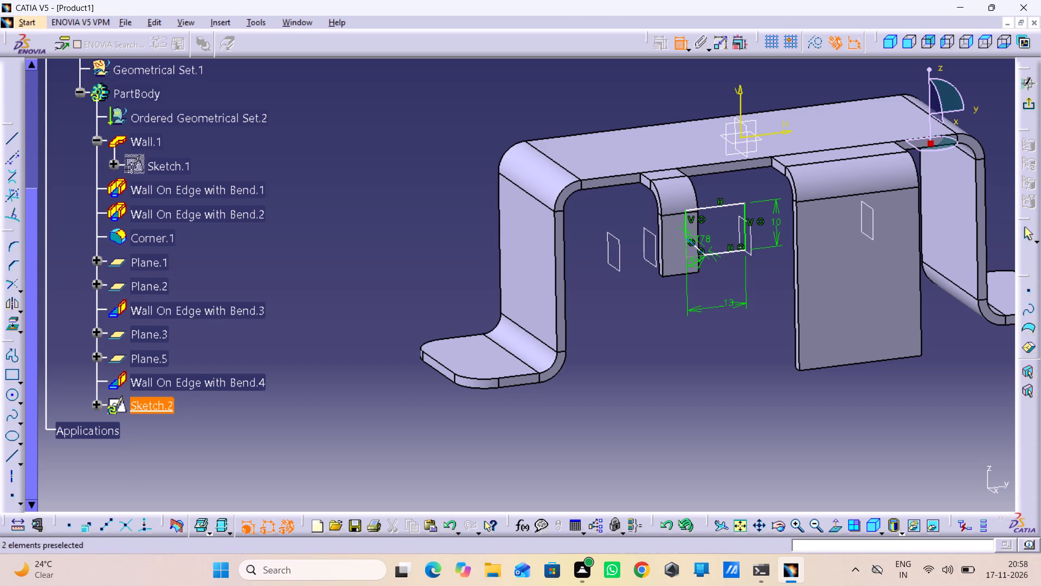
{"action": "double_click", "coordinate": [699, 237]}
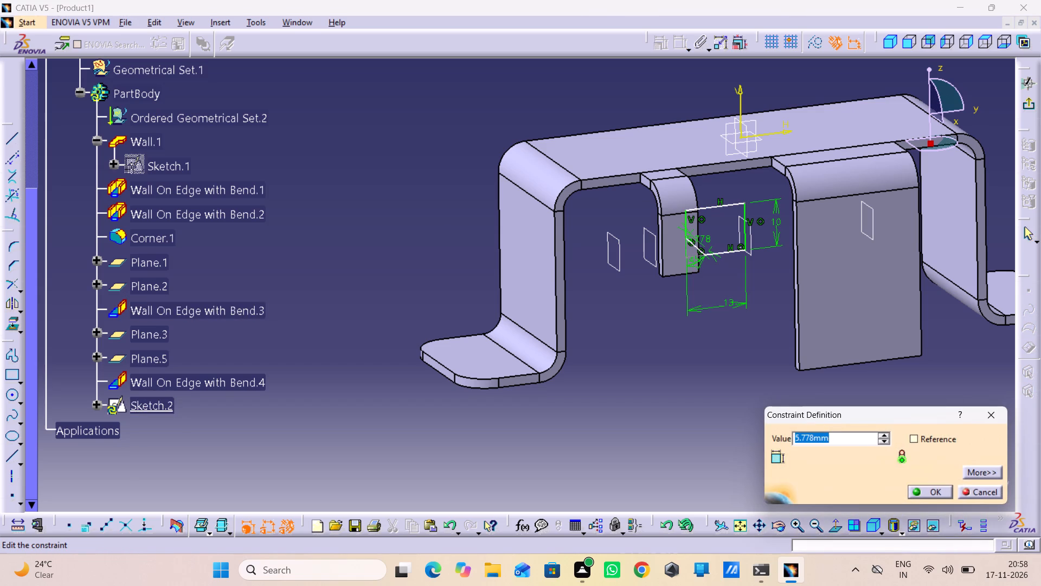
{"action": "key", "text": "6"}
{"action": "key", "text": "Return"}
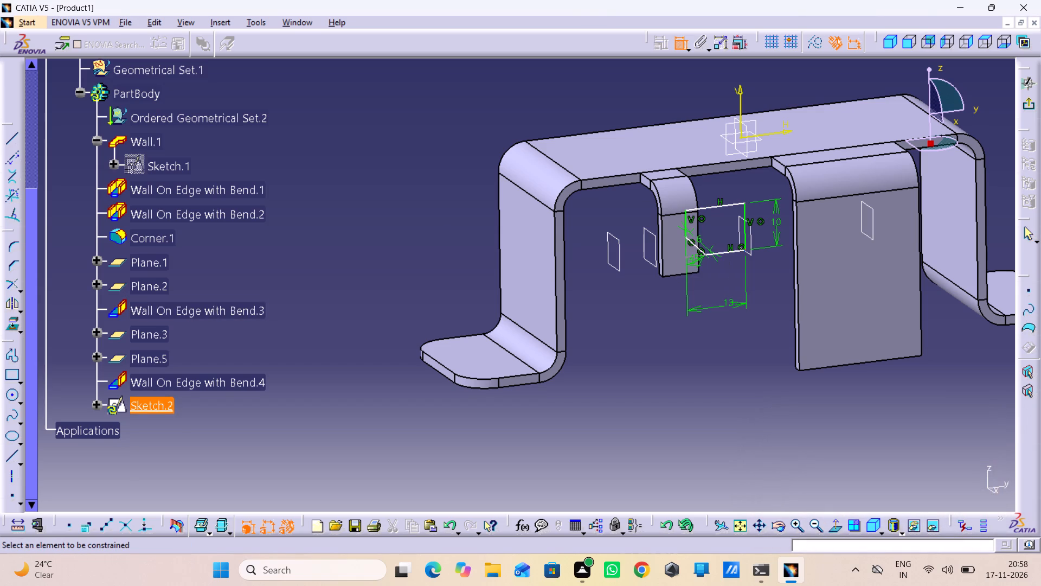
Move the chamfer's 6 mm length dimension outside the sketch profile, just below the chamfered corner.
{"action": "left_click", "coordinate": [684, 42]}
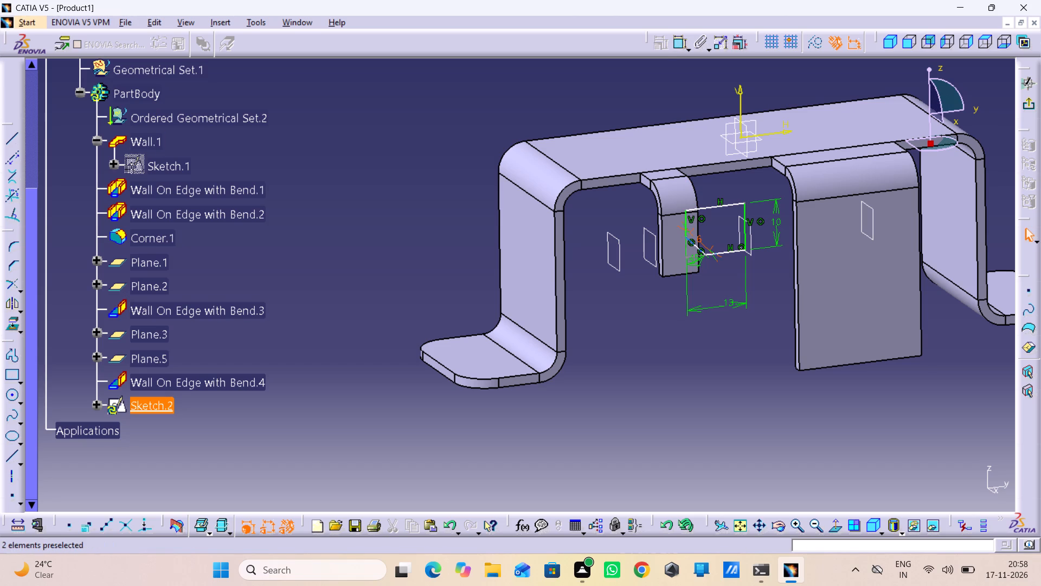
{"action": "left_click_drag", "start_coordinate": [698, 240], "coordinate": [678, 278]}
{"action": "middle_click_drag", "start_coordinate": [676, 278], "coordinate": [691, 221]}
{"action": "right_click", "coordinate": [676, 278]}
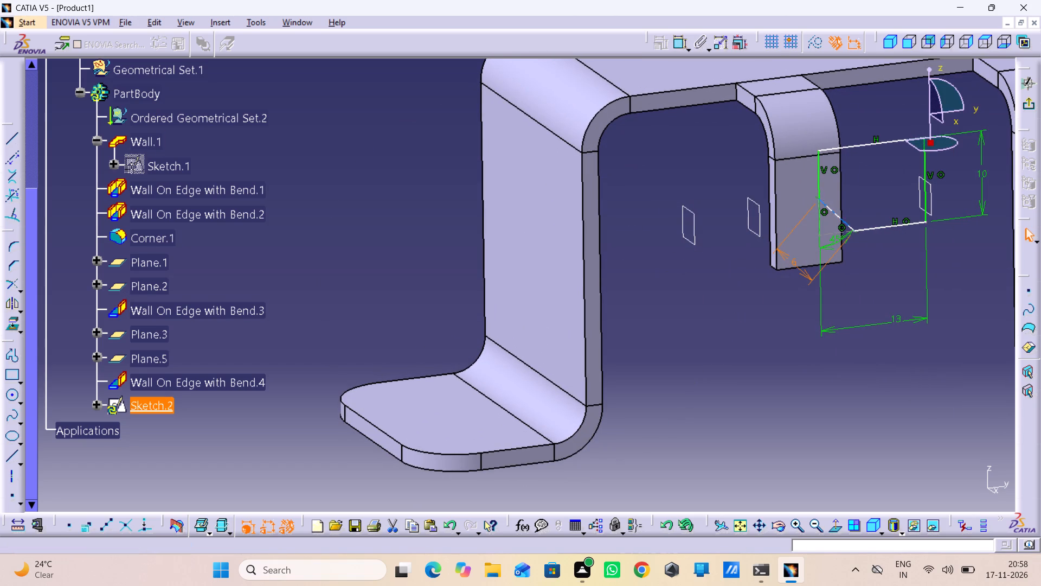
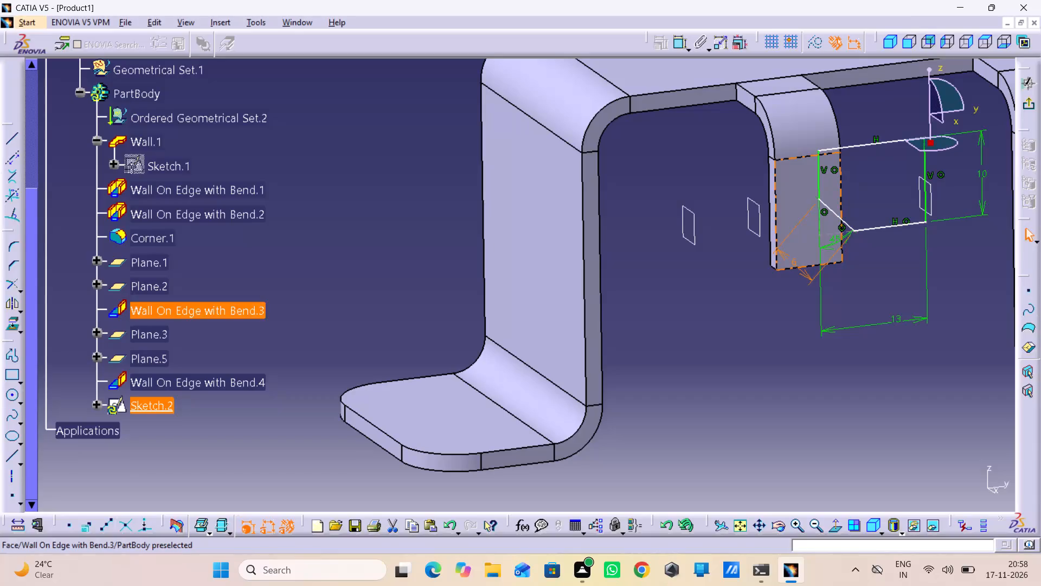
Constrain the chamfered rectangle's bottom line to be coincident with the lower edge of the small bent tab.
{"action": "left_click", "coordinate": [890, 229]}
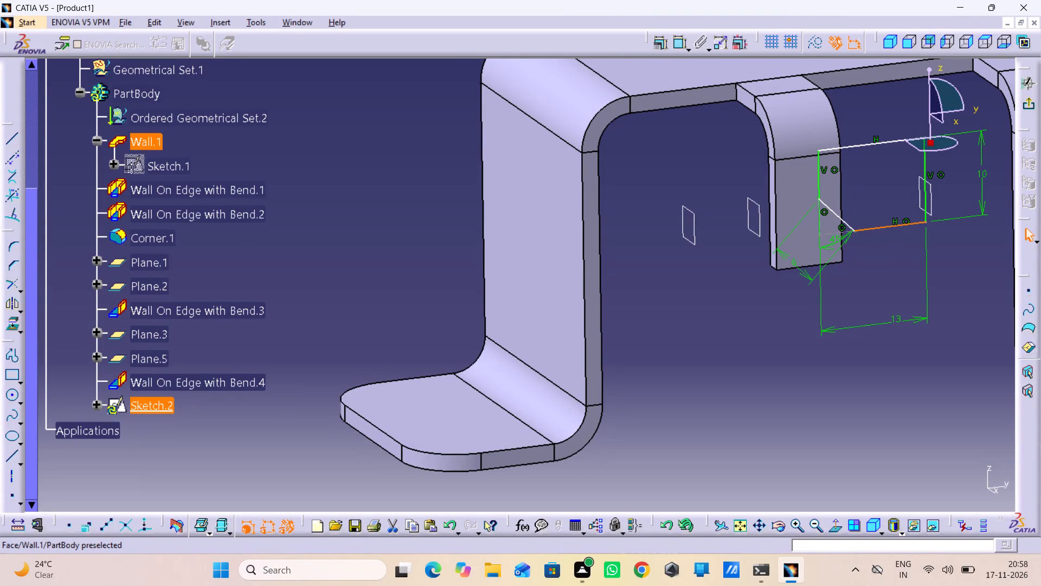
{"action": "double_click", "coordinate": [679, 46]}
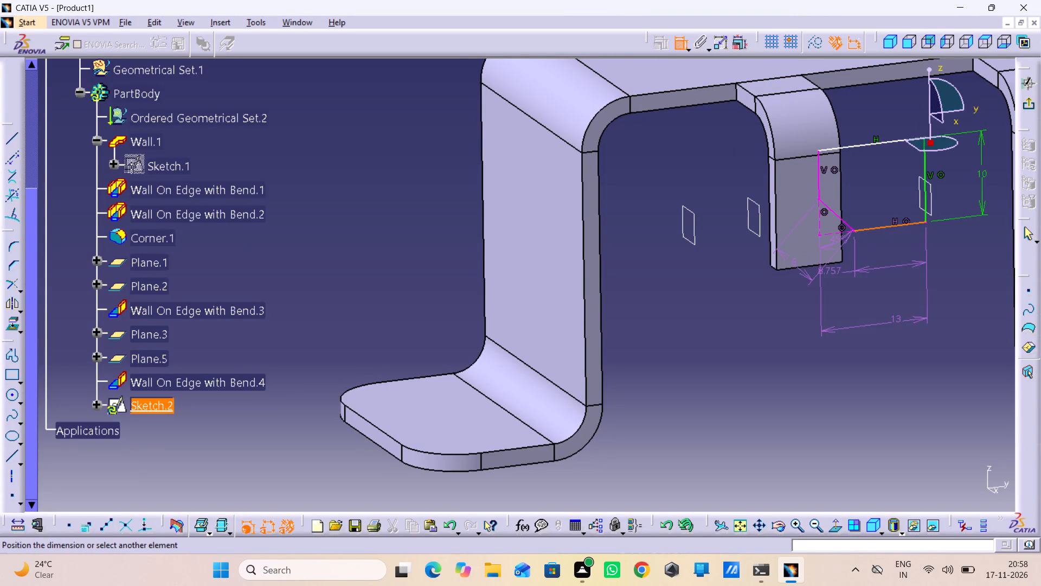
{"action": "left_click", "coordinate": [840, 259]}
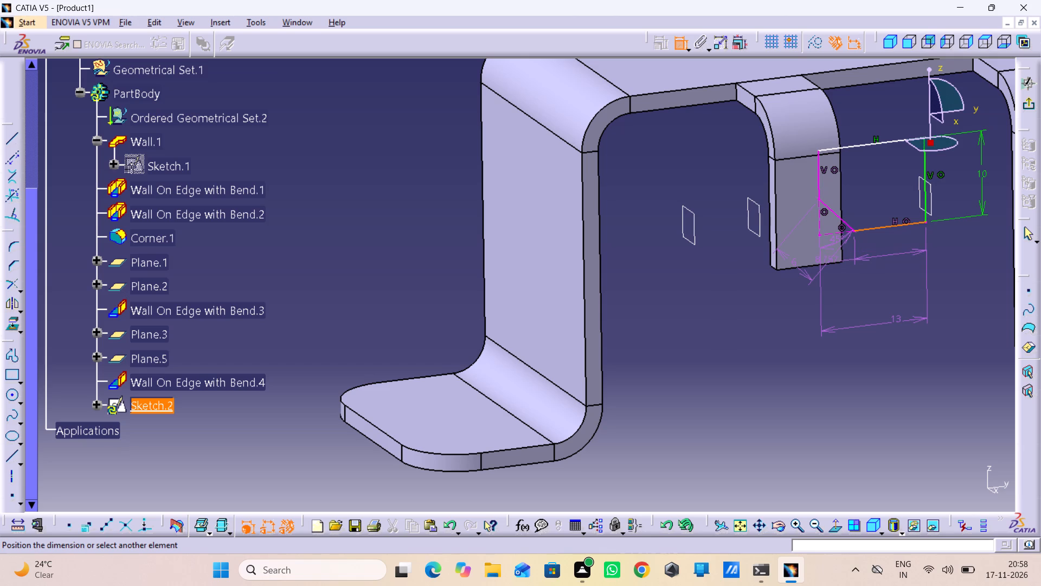
{"action": "left_click", "coordinate": [836, 263]}
{"action": "right_click", "coordinate": [869, 270]}
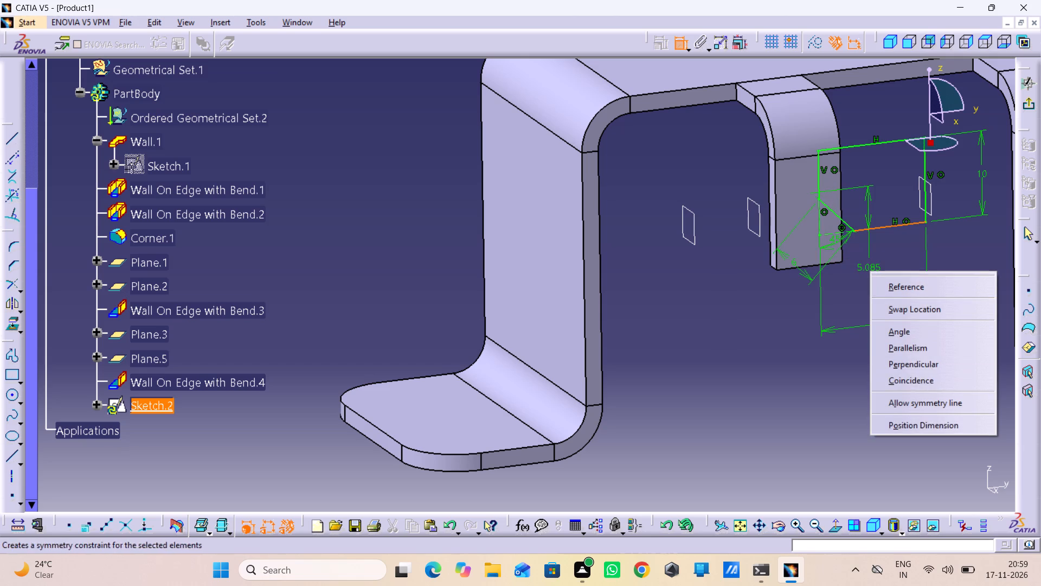
{"action": "left_click", "coordinate": [920, 383]}
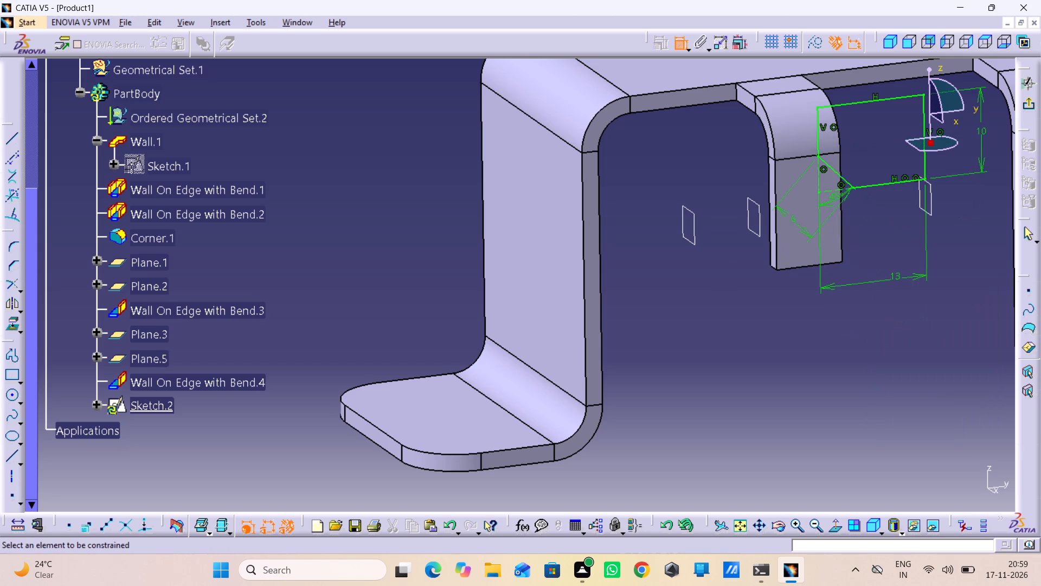
{"action": "middle_click_drag", "start_coordinate": [870, 319], "coordinate": [693, 334]}
{"action": "right_click_drag", "start_coordinate": [870, 319], "coordinate": [735, 323]}
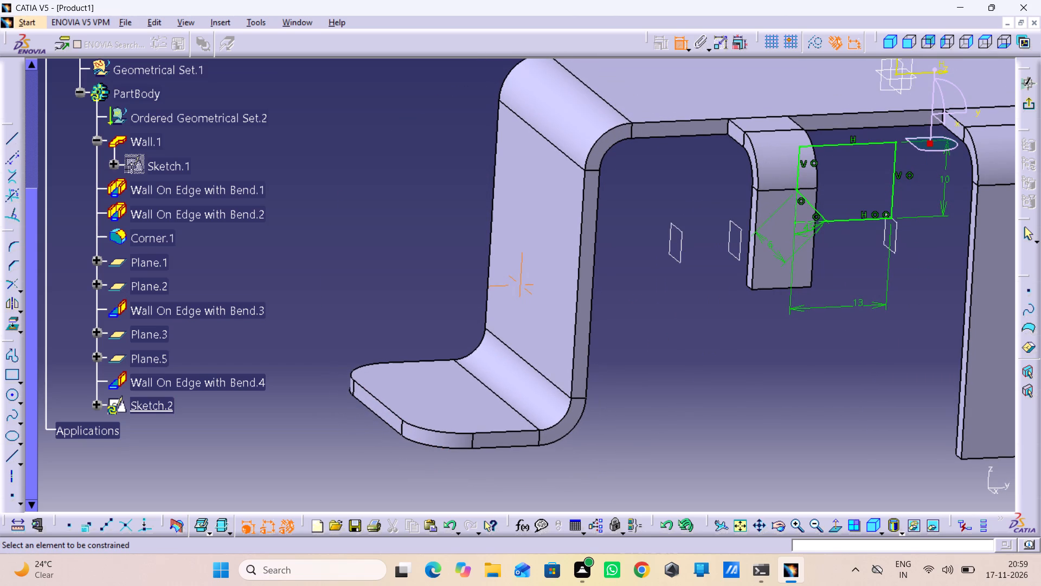
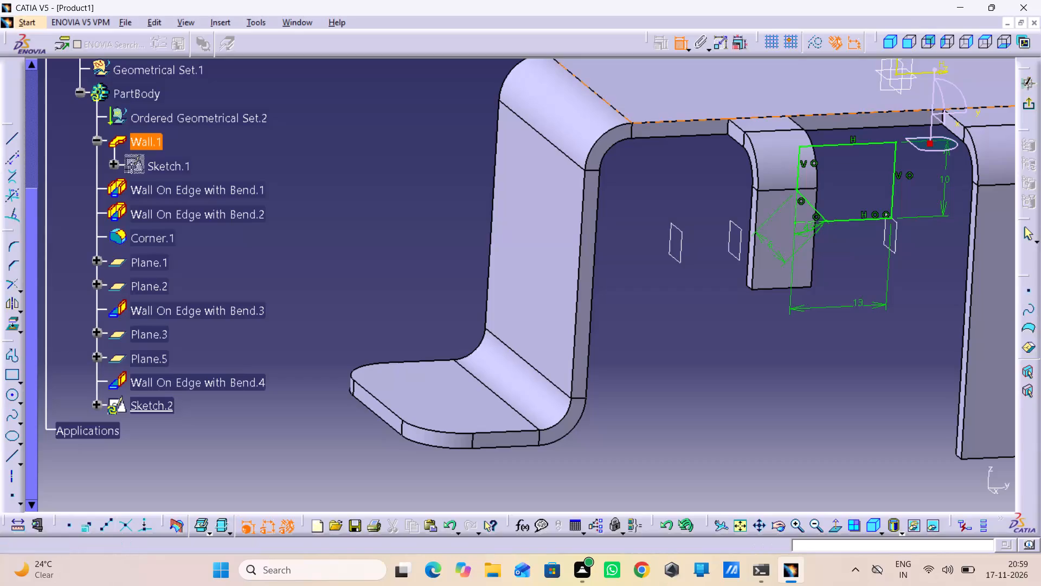
Delete a coincidence constraint from the chamfered rectangle's bottom line and one from its vertical line opposite the chamfer.
{"action": "right_click", "coordinate": [885, 212]}
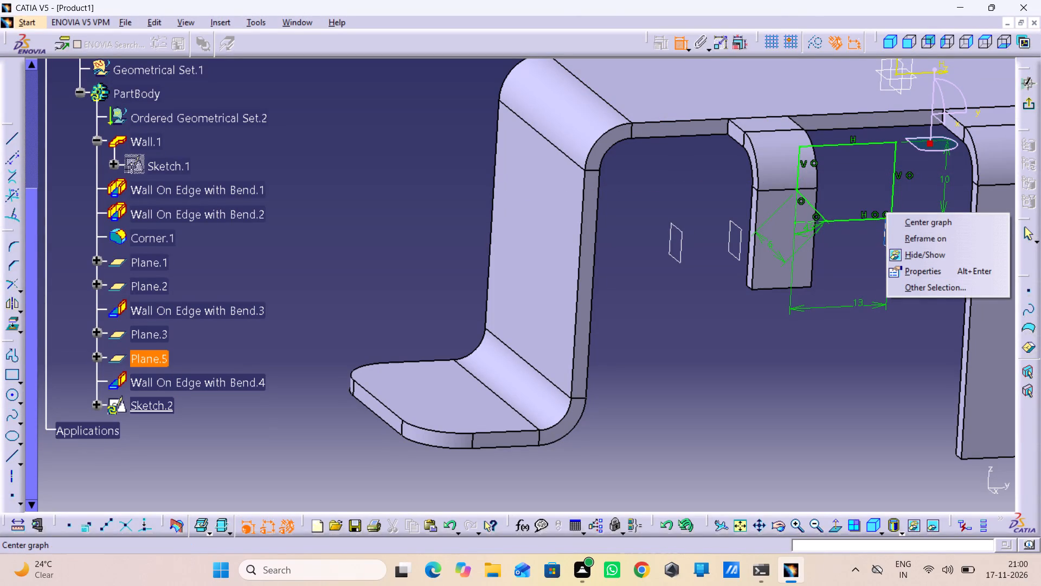
{"action": "left_click", "coordinate": [680, 45]}
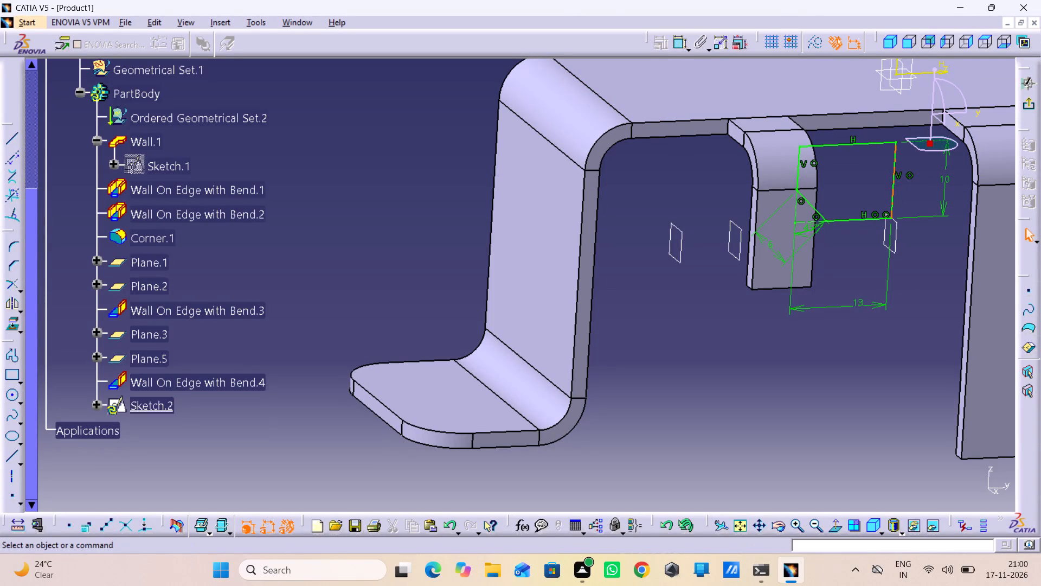
{"action": "right_click", "coordinate": [883, 213]}
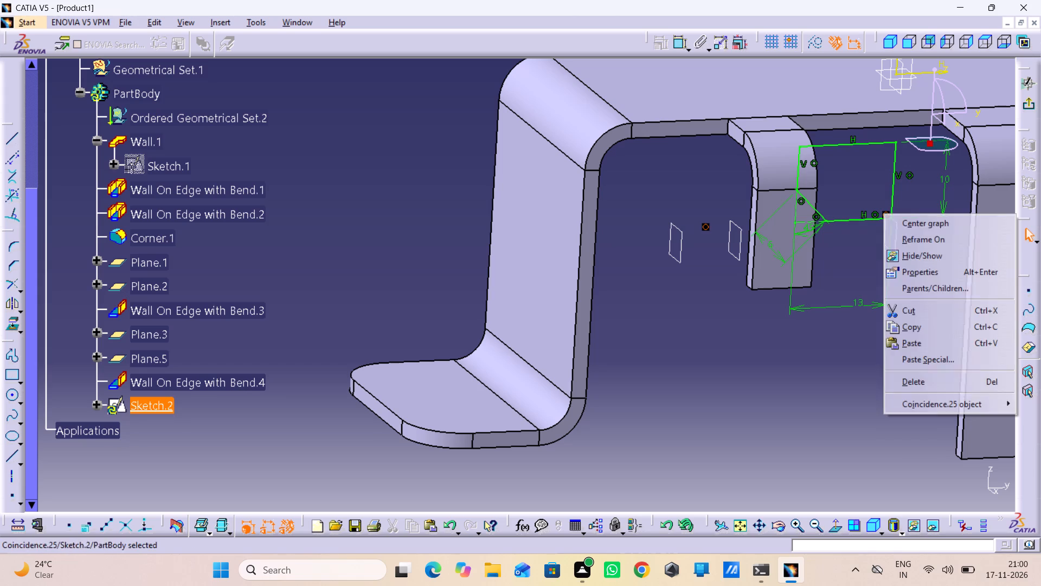
{"action": "left_click", "coordinate": [961, 378]}
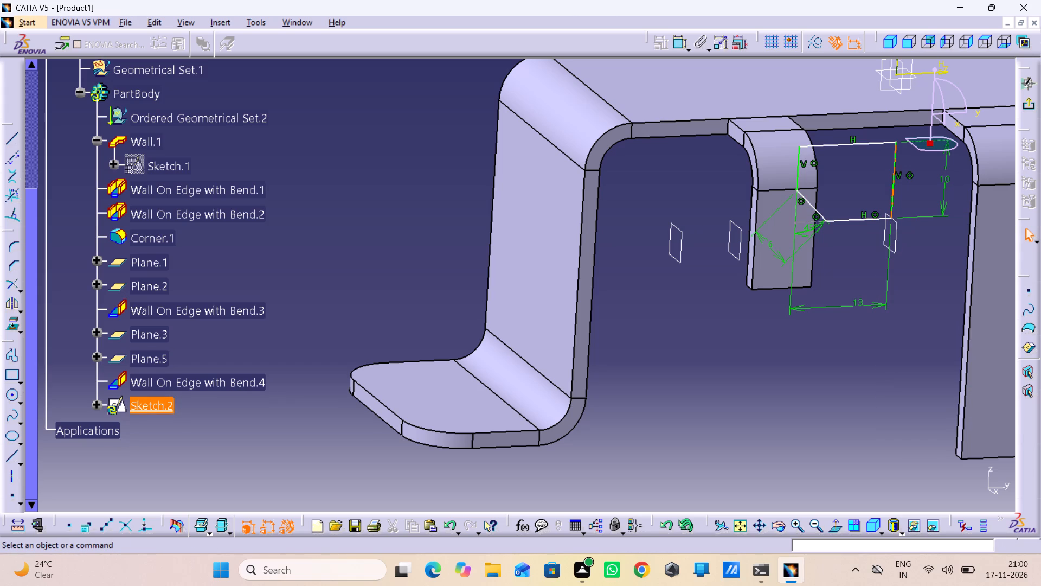
{"action": "right_click", "coordinate": [908, 174]}
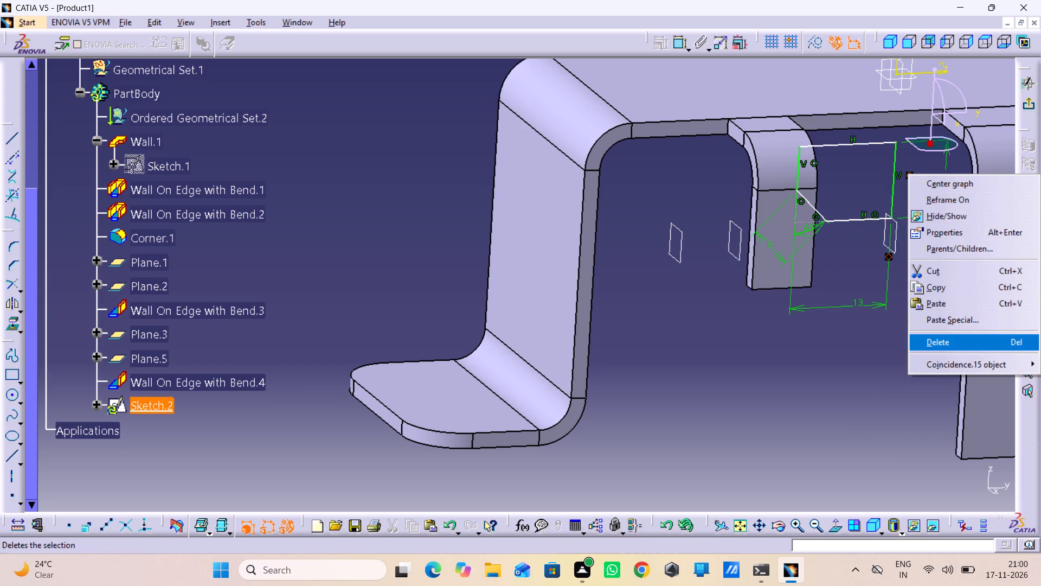
{"action": "left_click", "coordinate": [967, 336]}
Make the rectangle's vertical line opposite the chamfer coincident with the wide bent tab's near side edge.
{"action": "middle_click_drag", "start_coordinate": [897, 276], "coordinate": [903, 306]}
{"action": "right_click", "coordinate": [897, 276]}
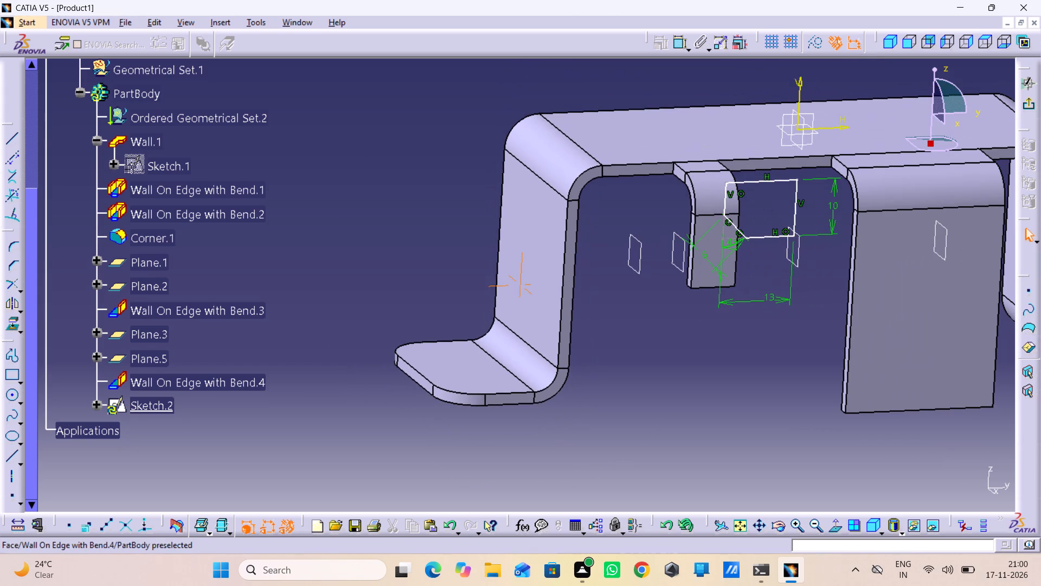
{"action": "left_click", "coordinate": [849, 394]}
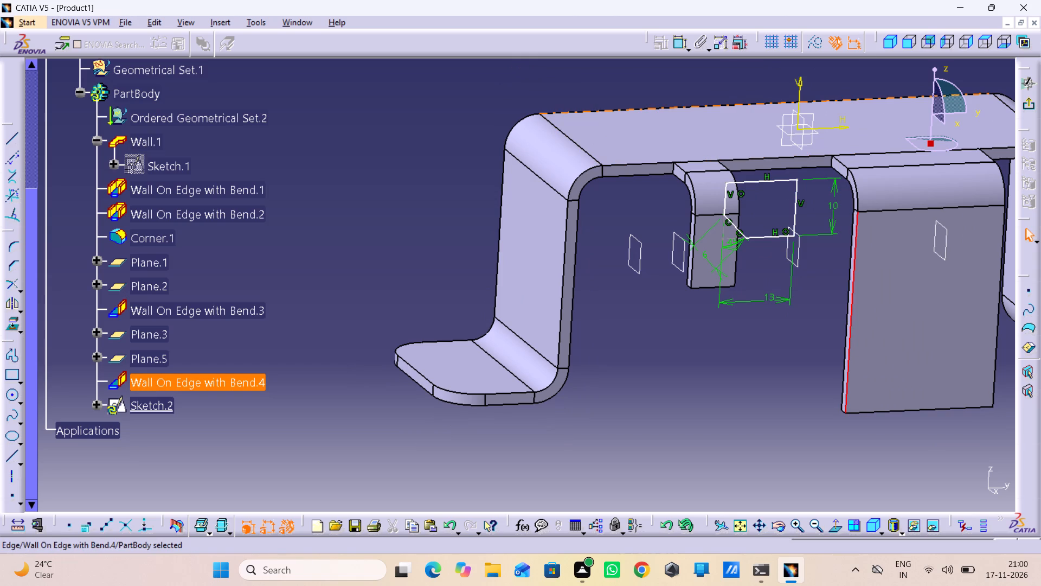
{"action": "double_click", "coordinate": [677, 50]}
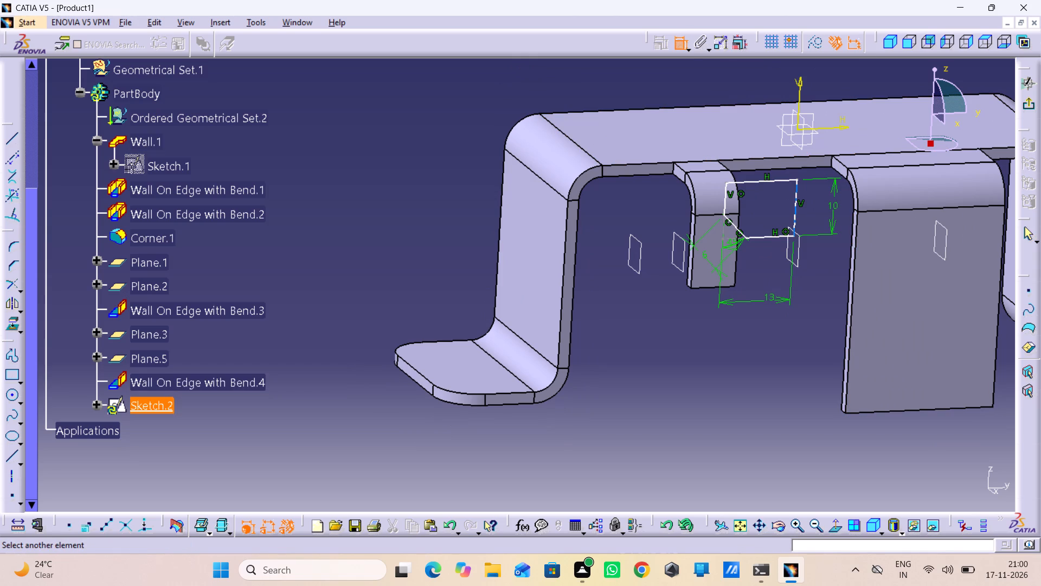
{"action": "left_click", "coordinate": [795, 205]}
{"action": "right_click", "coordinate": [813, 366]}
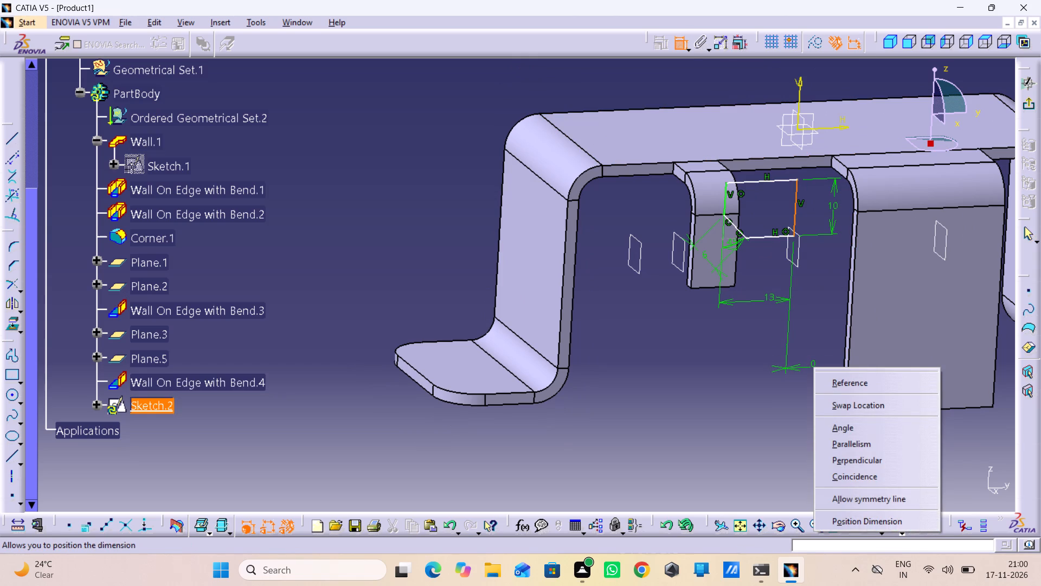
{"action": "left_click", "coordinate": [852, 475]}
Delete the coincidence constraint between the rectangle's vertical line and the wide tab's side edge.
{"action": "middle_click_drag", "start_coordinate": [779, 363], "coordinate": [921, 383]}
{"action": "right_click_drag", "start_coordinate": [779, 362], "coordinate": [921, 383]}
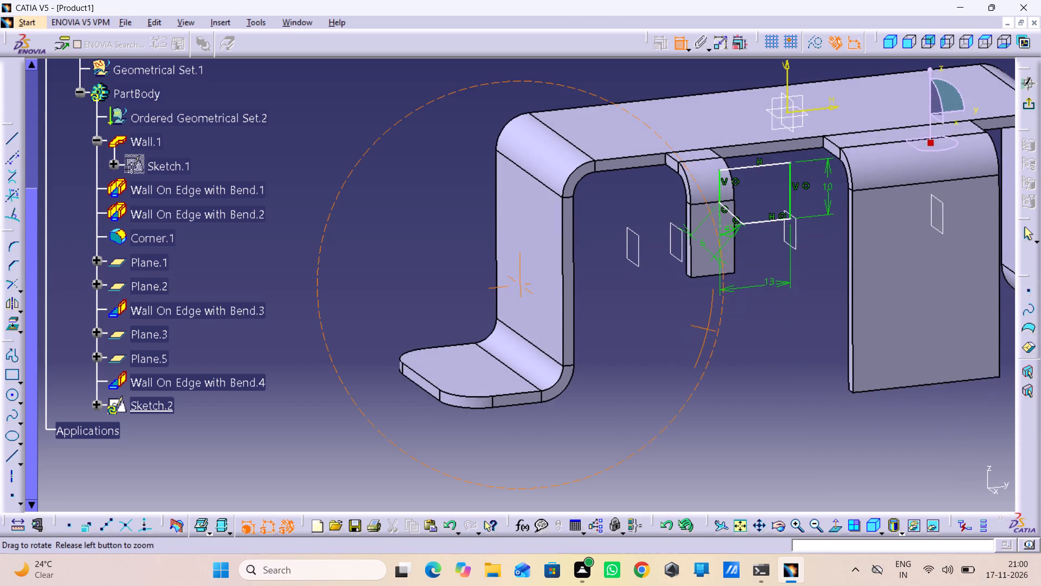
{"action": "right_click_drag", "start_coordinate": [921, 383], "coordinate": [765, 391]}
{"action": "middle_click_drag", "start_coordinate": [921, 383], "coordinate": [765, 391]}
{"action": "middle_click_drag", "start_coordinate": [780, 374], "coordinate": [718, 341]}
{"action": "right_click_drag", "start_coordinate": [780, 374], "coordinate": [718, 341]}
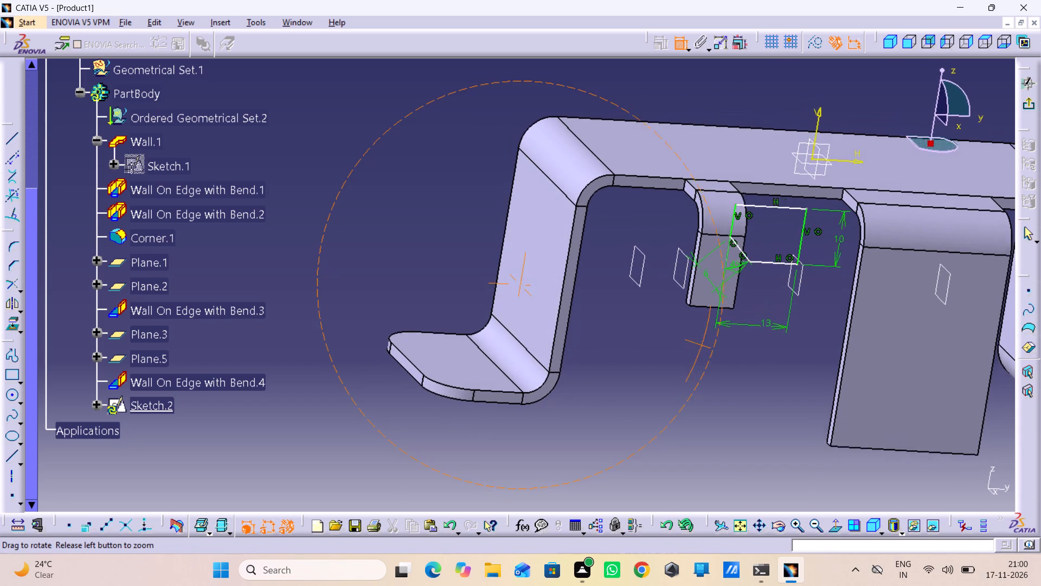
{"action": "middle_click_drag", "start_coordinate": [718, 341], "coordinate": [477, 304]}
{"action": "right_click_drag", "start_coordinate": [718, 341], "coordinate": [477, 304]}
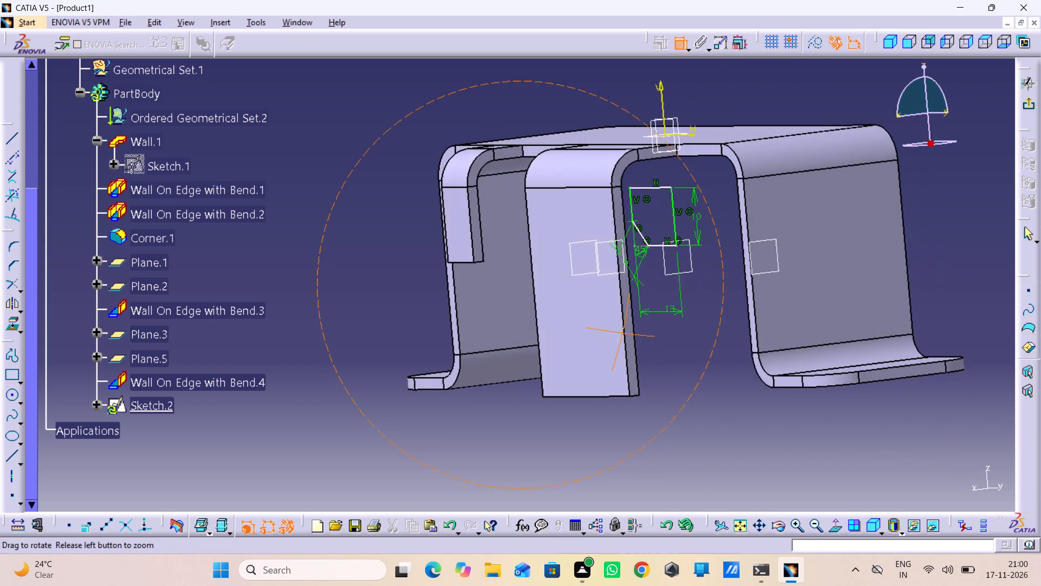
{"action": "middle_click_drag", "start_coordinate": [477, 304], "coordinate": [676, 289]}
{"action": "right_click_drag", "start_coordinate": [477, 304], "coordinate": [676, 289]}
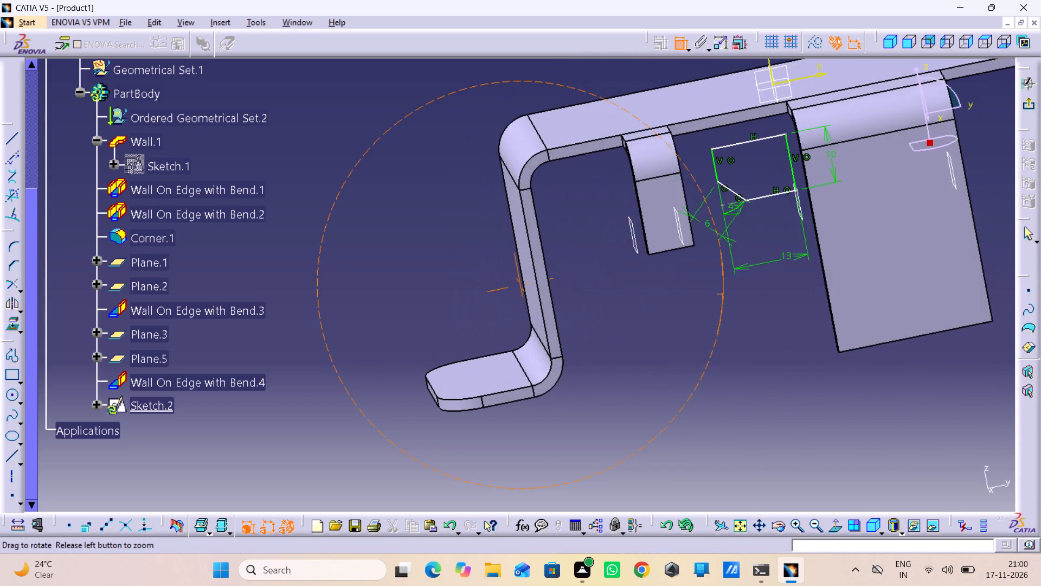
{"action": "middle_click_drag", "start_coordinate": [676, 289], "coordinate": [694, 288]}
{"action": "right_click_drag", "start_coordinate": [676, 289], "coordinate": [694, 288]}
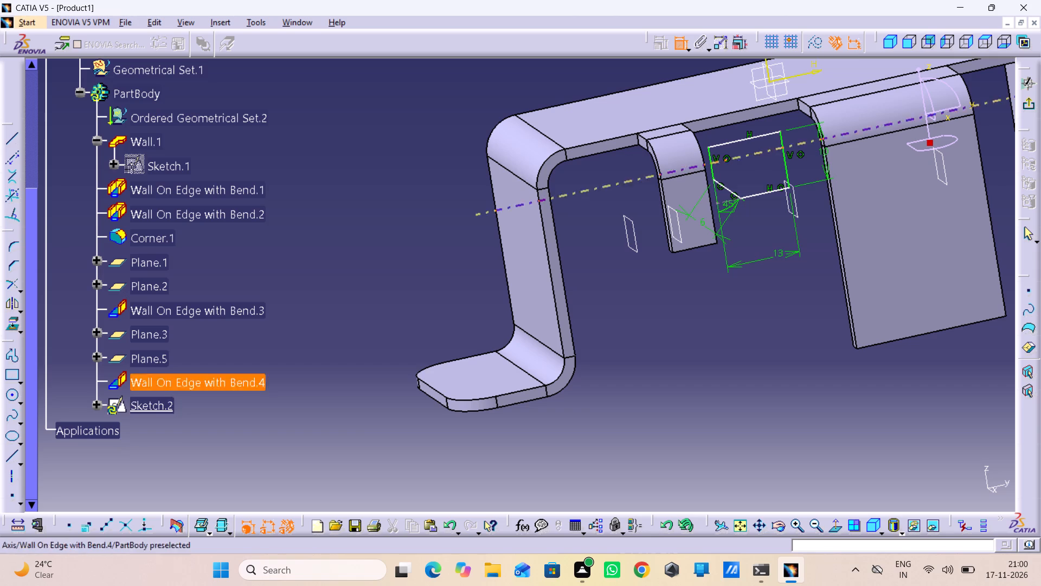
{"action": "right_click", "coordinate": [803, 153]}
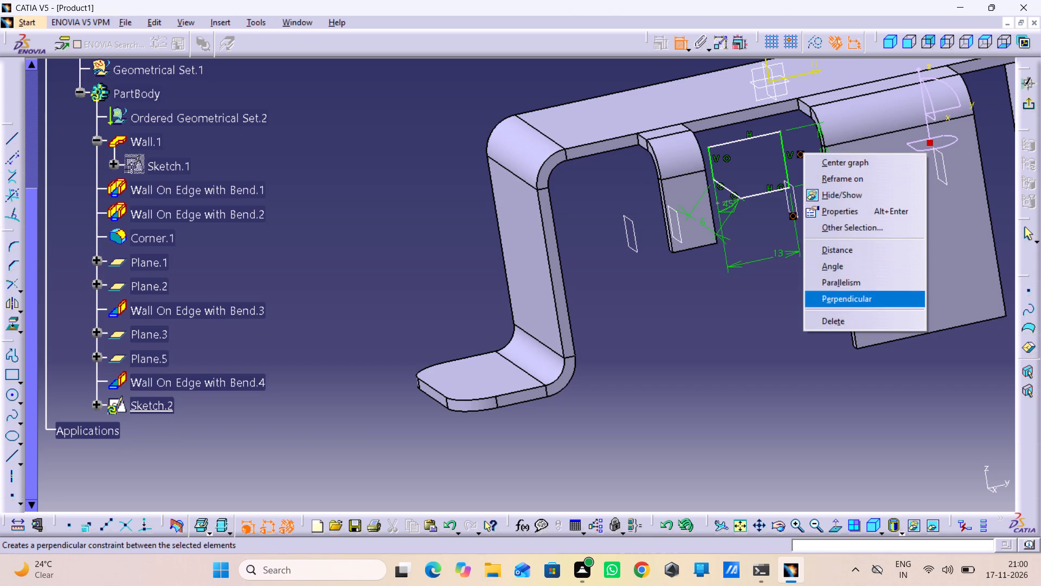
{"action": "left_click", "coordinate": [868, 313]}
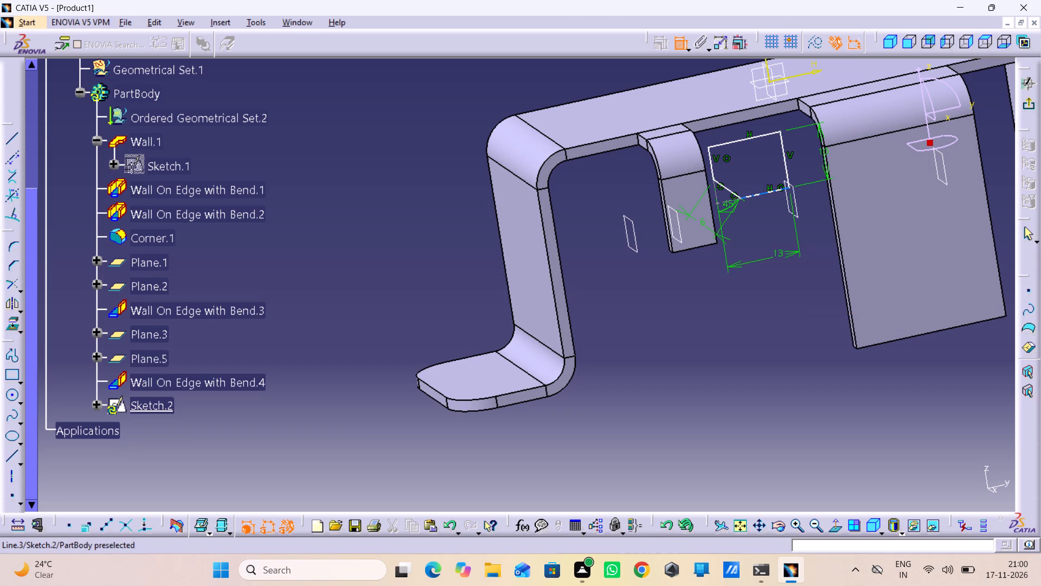
Delete the remaining coincidence constraint on the chamfered rectangle's bottom line.
{"action": "right_click", "coordinate": [779, 186]}
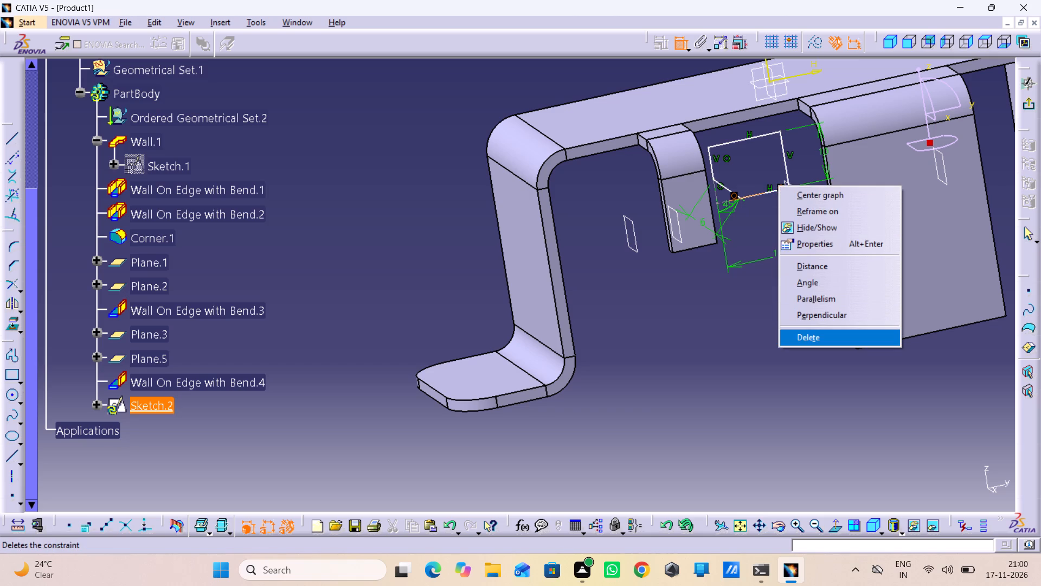
{"action": "left_click", "coordinate": [825, 333]}
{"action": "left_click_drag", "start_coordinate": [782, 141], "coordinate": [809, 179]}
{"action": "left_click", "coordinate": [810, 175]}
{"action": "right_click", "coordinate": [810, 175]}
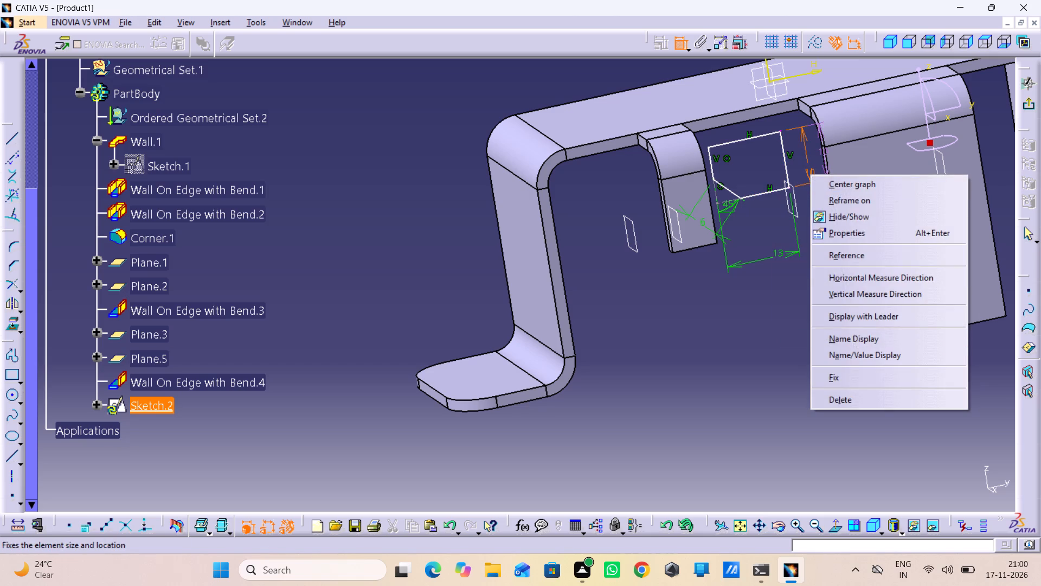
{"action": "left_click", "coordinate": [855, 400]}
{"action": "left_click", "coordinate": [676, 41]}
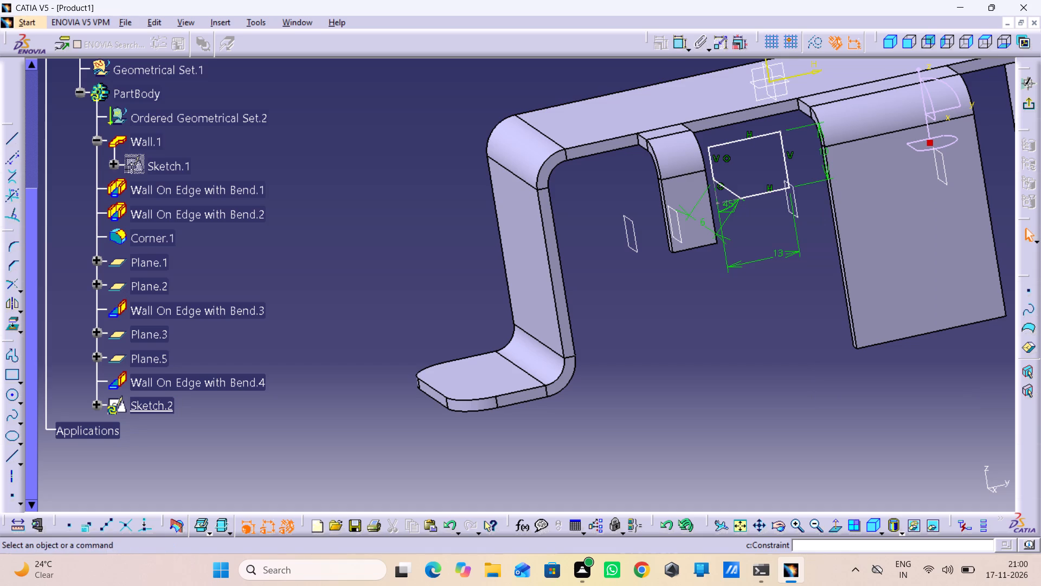
Move the whole chamfered rectangle away from the small tab until it overlaps the wide bent tab.
{"action": "left_click_drag", "start_coordinate": [783, 163], "coordinate": [843, 214]}
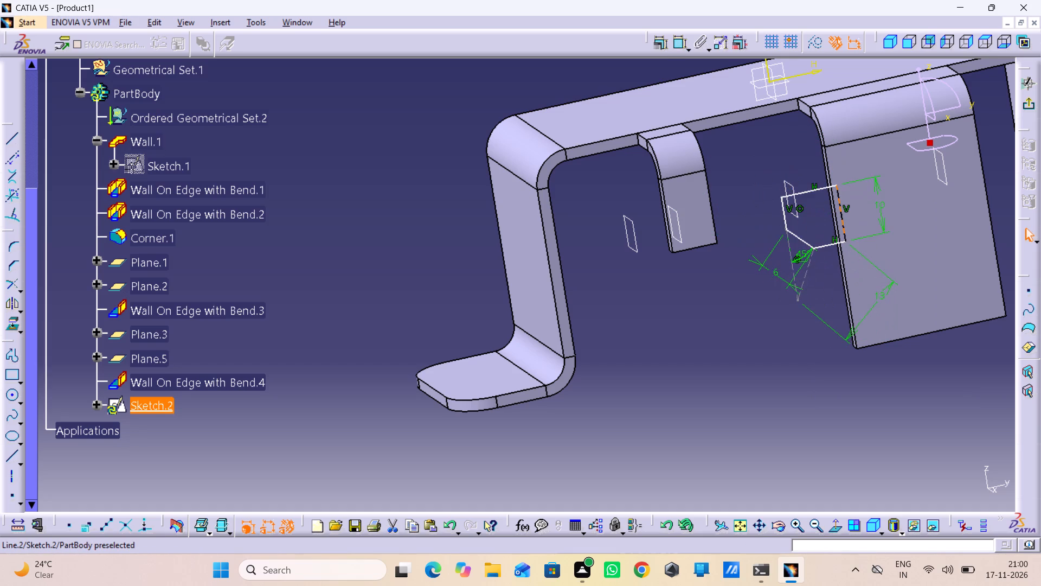
{"action": "left_click_drag", "start_coordinate": [843, 214], "coordinate": [908, 236]}
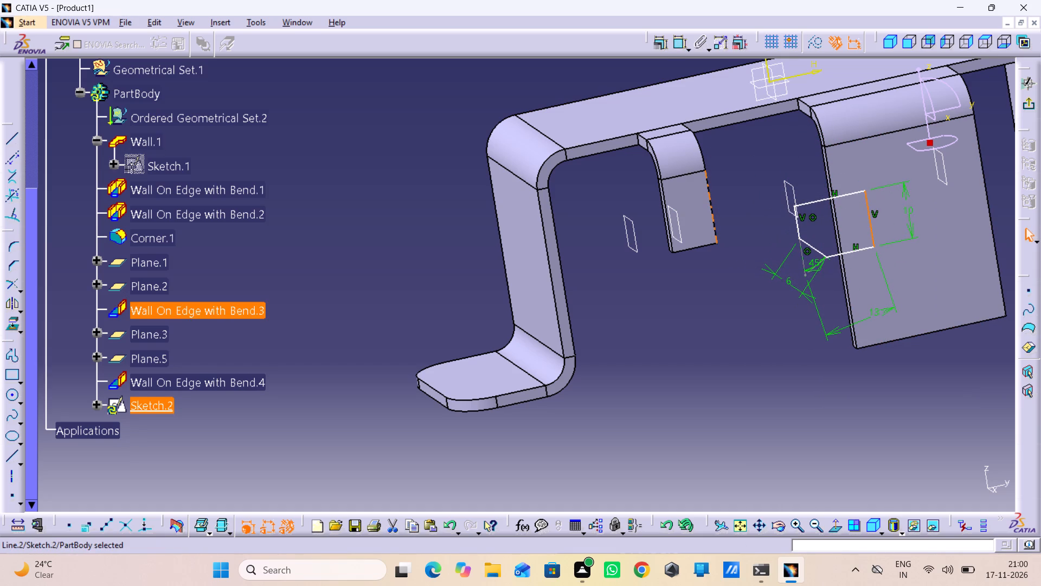
{"action": "left_click_drag", "start_coordinate": [679, 411], "coordinate": [681, 405]}
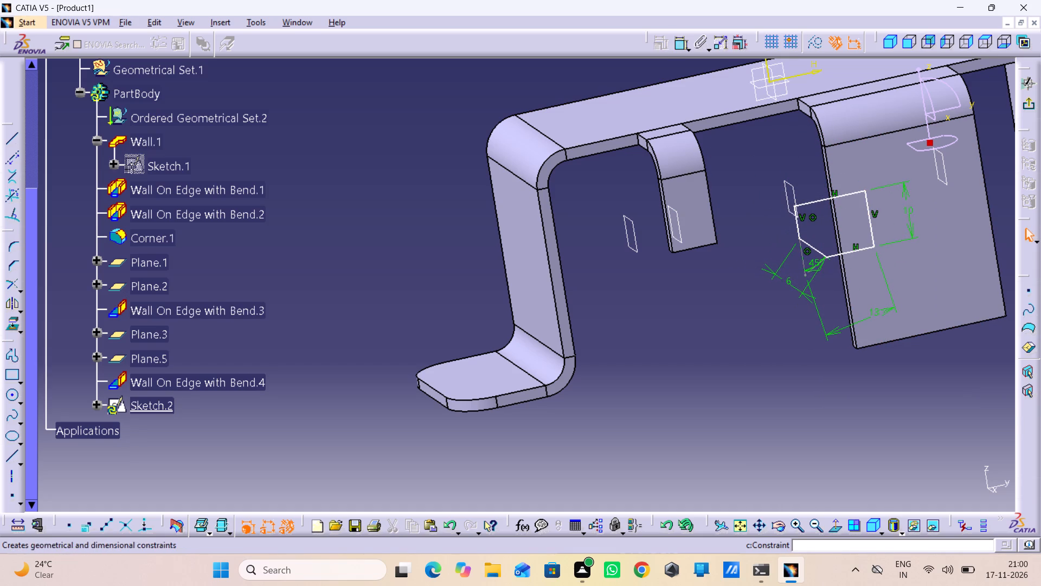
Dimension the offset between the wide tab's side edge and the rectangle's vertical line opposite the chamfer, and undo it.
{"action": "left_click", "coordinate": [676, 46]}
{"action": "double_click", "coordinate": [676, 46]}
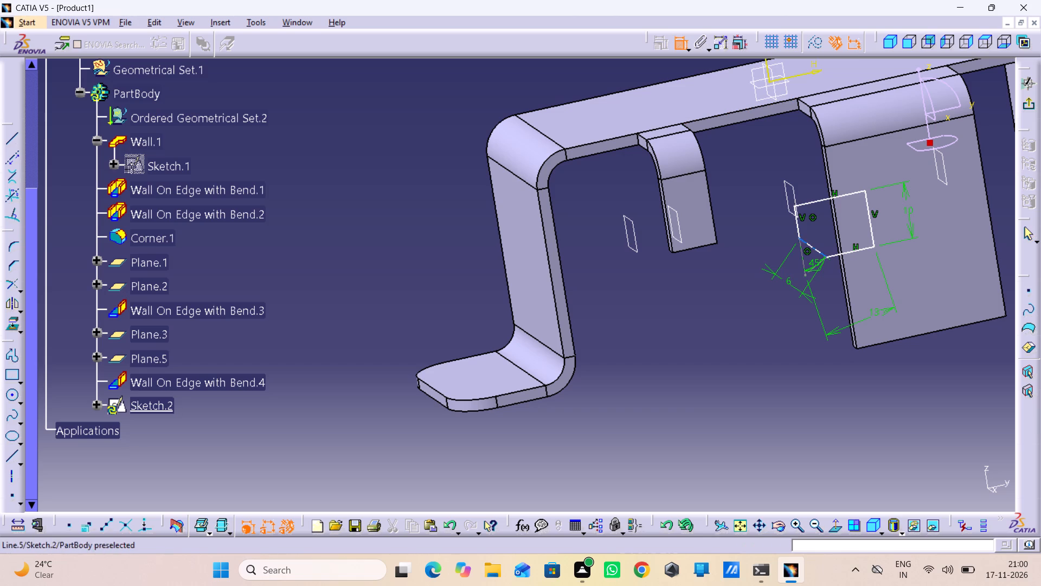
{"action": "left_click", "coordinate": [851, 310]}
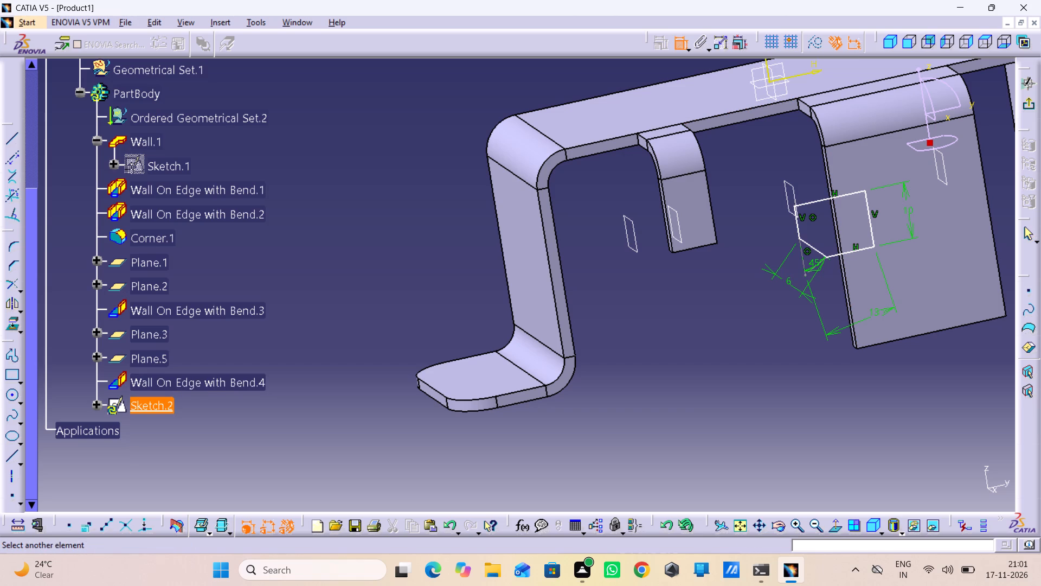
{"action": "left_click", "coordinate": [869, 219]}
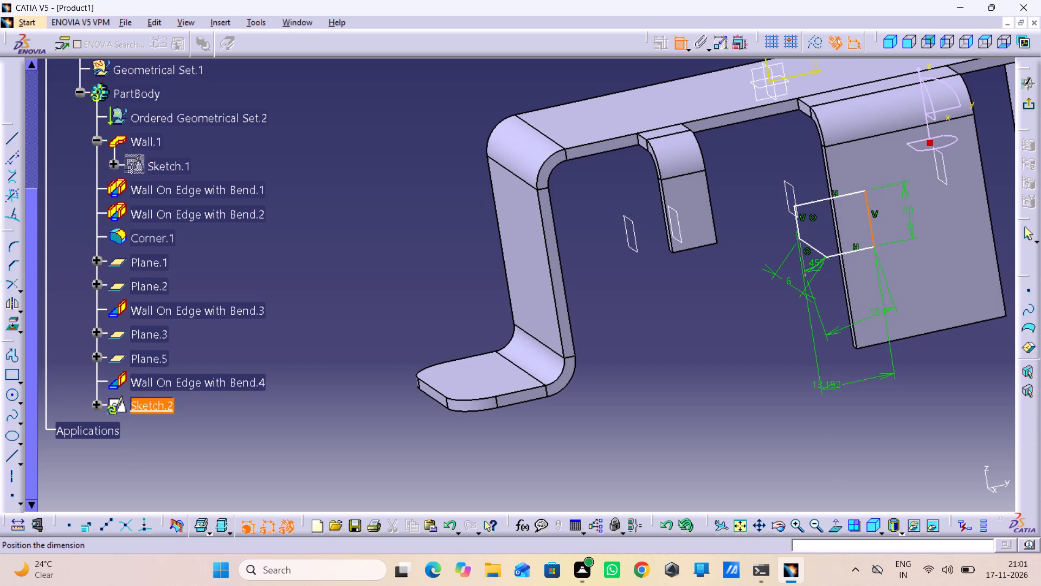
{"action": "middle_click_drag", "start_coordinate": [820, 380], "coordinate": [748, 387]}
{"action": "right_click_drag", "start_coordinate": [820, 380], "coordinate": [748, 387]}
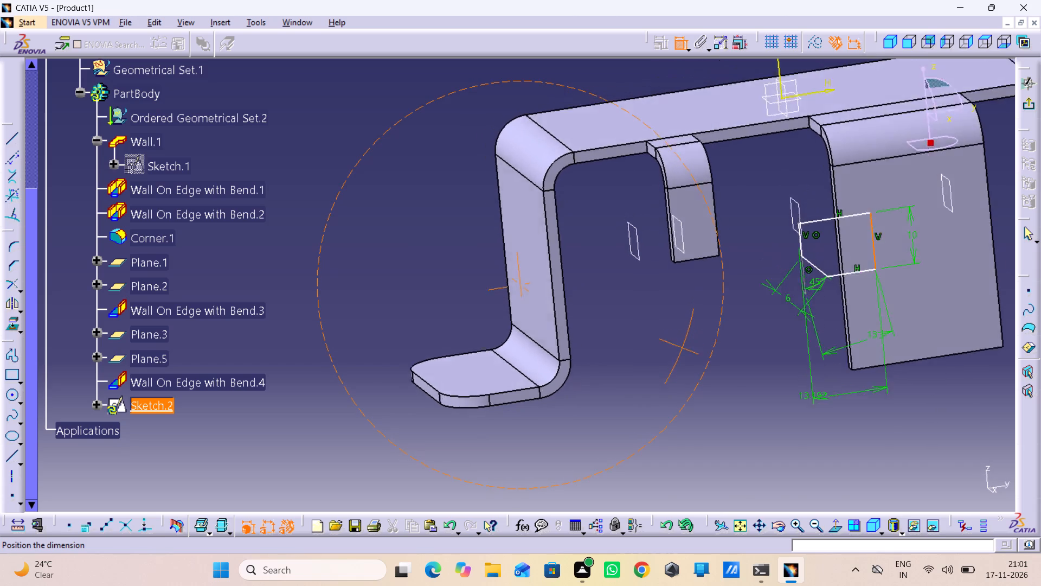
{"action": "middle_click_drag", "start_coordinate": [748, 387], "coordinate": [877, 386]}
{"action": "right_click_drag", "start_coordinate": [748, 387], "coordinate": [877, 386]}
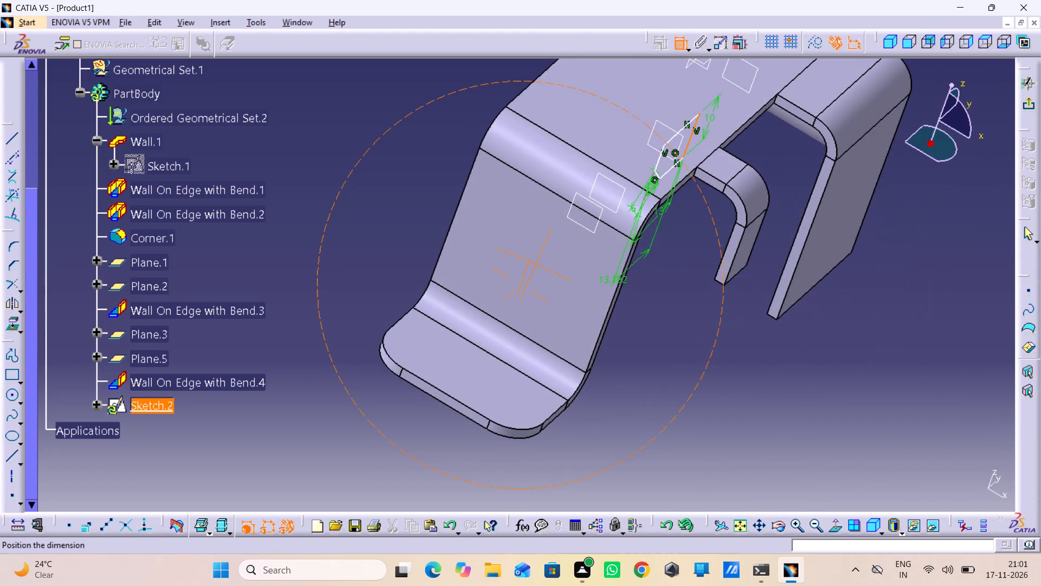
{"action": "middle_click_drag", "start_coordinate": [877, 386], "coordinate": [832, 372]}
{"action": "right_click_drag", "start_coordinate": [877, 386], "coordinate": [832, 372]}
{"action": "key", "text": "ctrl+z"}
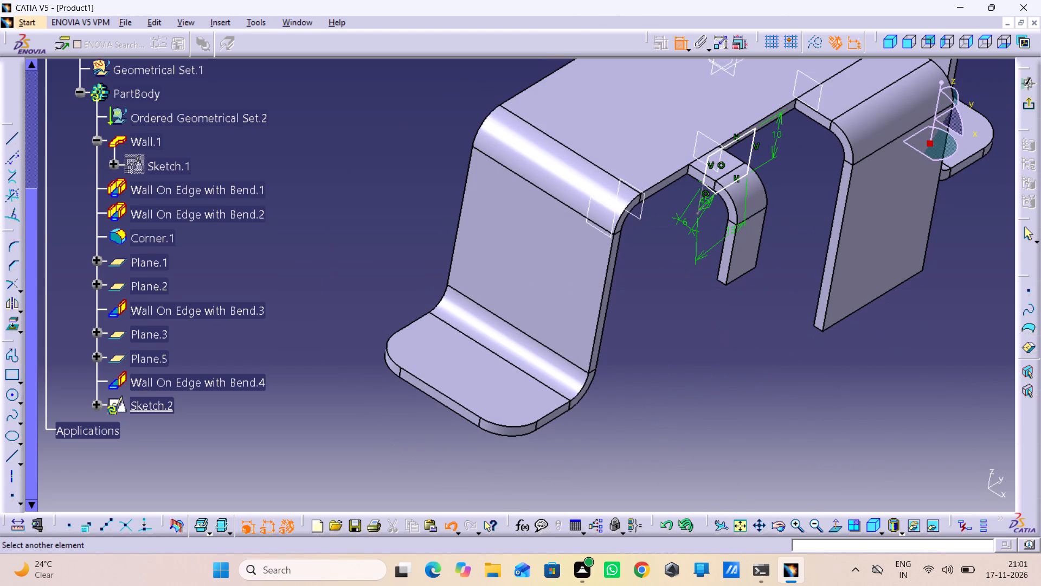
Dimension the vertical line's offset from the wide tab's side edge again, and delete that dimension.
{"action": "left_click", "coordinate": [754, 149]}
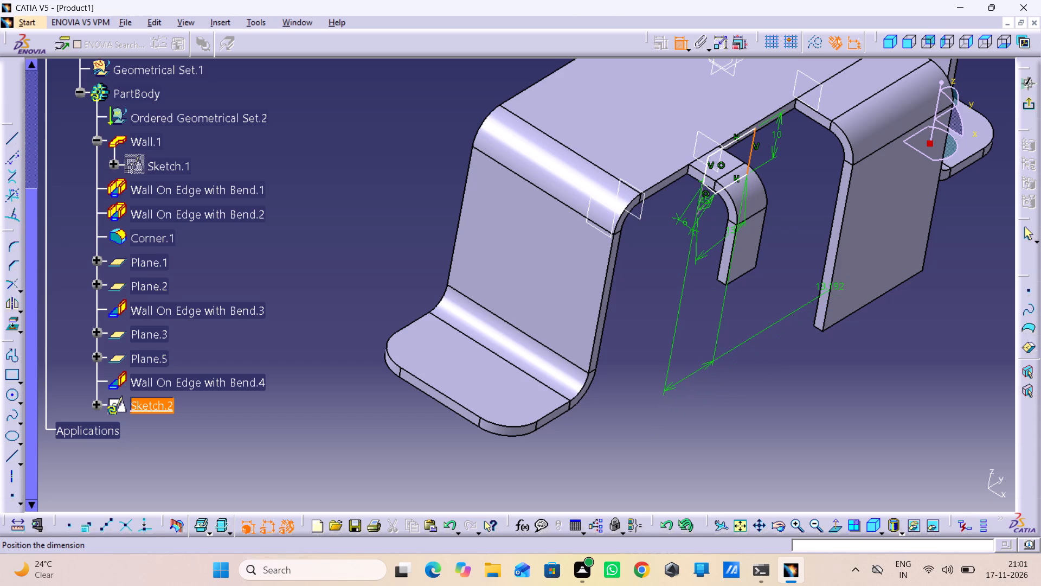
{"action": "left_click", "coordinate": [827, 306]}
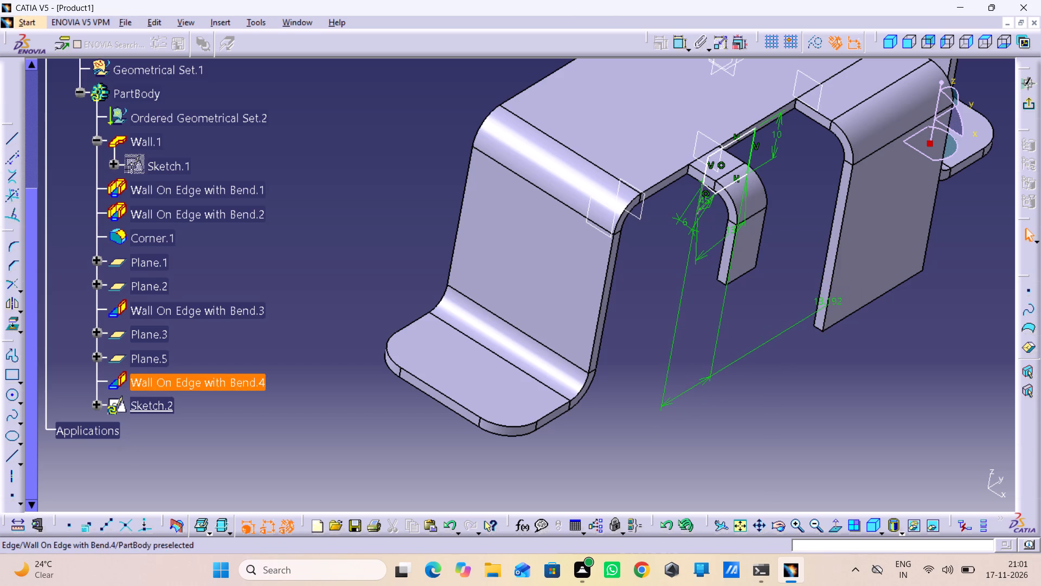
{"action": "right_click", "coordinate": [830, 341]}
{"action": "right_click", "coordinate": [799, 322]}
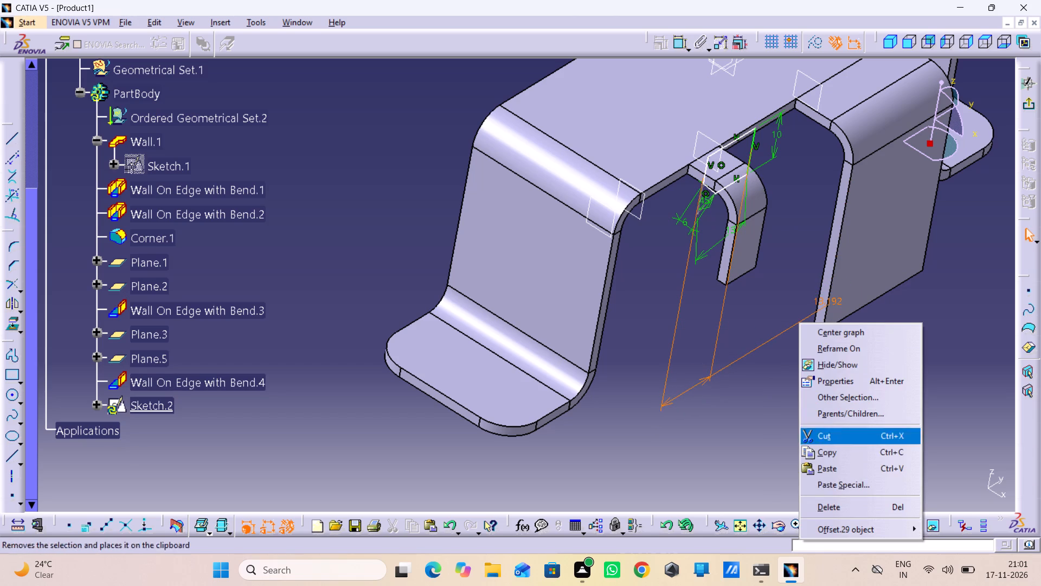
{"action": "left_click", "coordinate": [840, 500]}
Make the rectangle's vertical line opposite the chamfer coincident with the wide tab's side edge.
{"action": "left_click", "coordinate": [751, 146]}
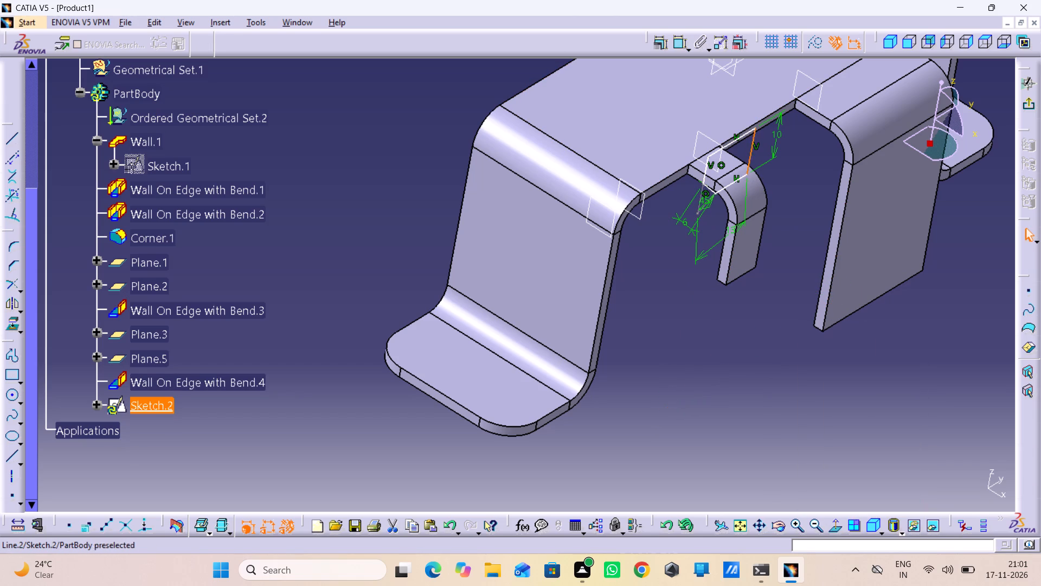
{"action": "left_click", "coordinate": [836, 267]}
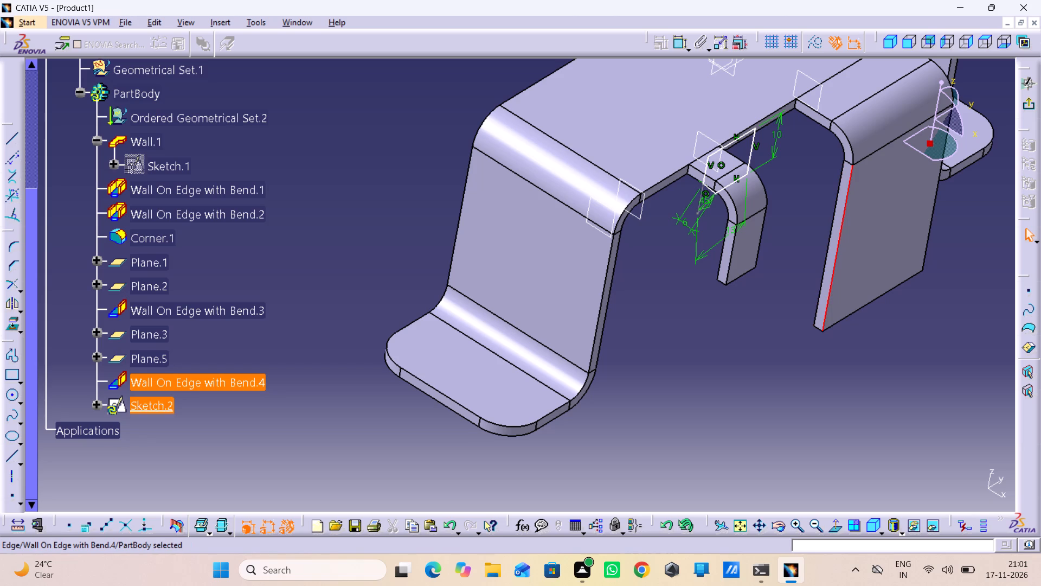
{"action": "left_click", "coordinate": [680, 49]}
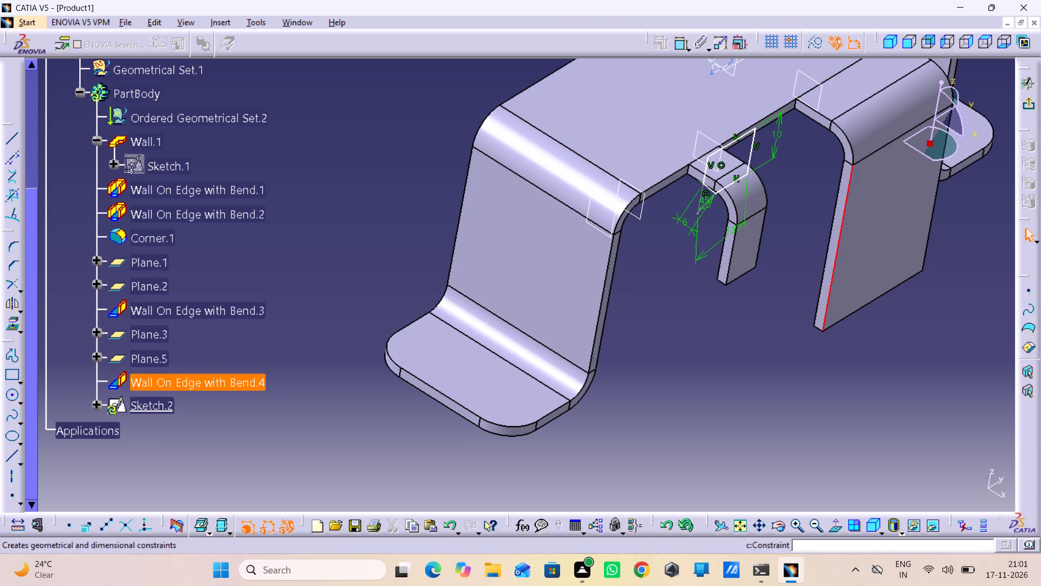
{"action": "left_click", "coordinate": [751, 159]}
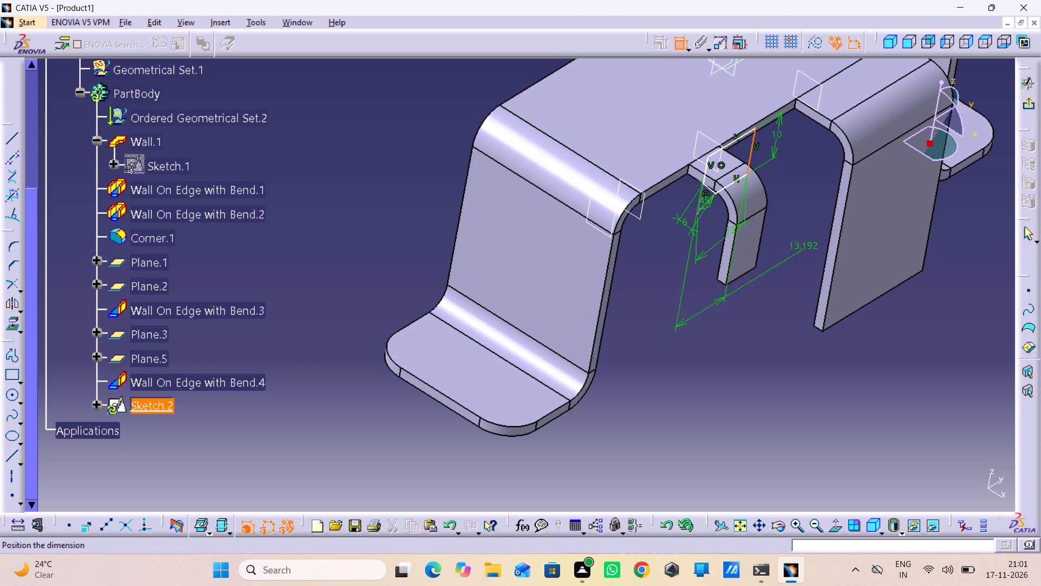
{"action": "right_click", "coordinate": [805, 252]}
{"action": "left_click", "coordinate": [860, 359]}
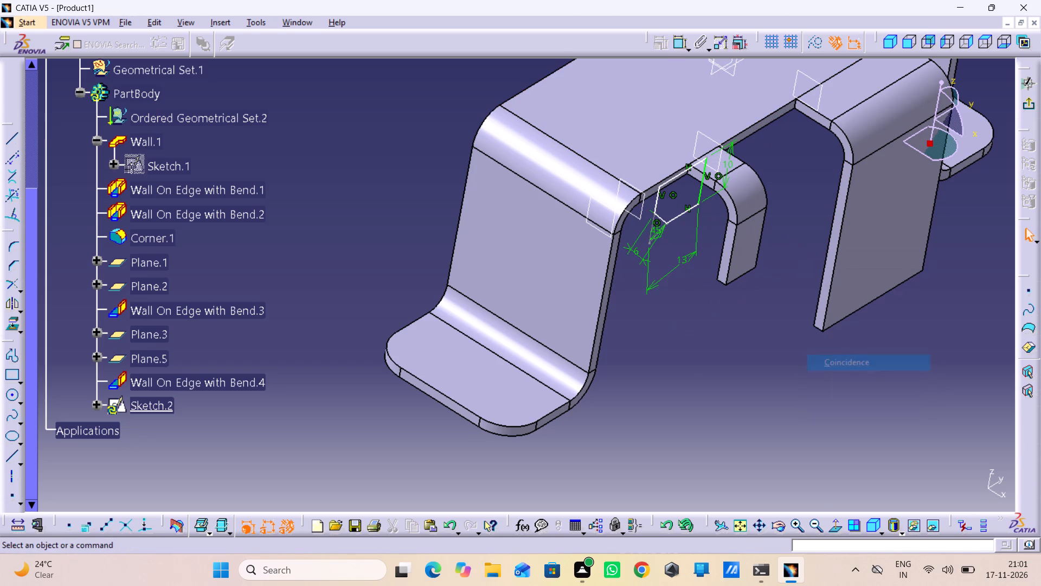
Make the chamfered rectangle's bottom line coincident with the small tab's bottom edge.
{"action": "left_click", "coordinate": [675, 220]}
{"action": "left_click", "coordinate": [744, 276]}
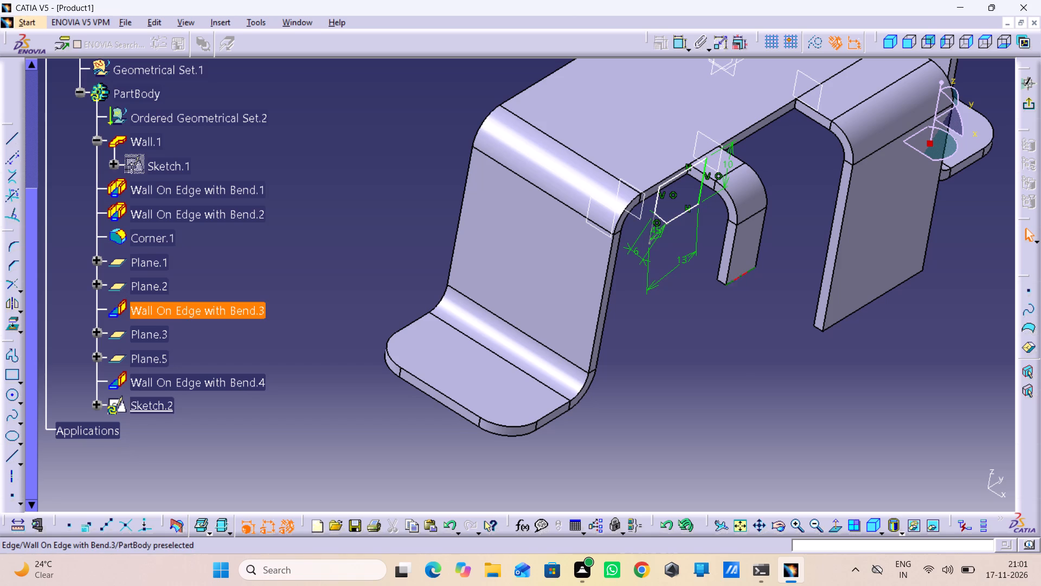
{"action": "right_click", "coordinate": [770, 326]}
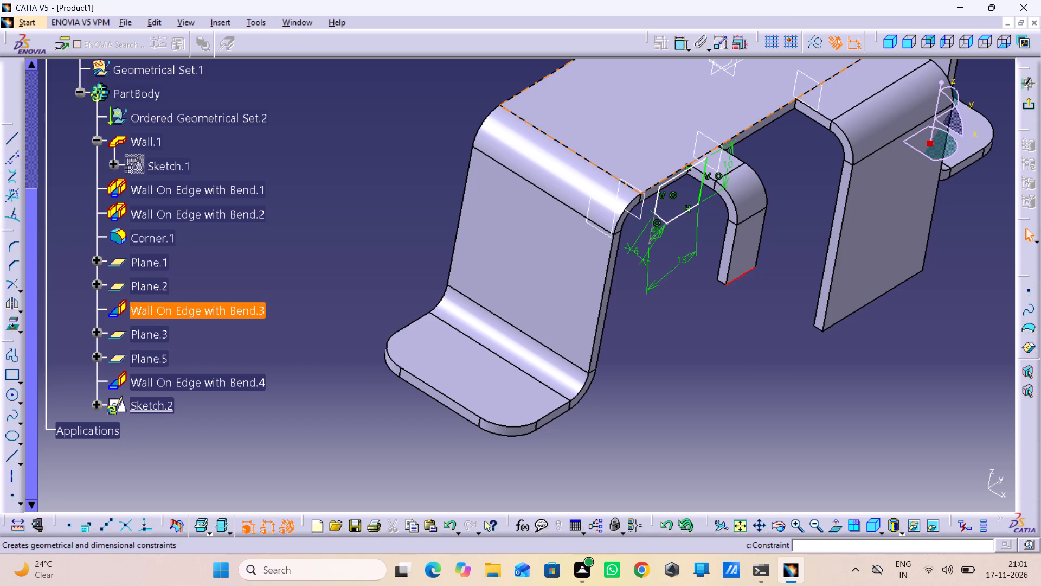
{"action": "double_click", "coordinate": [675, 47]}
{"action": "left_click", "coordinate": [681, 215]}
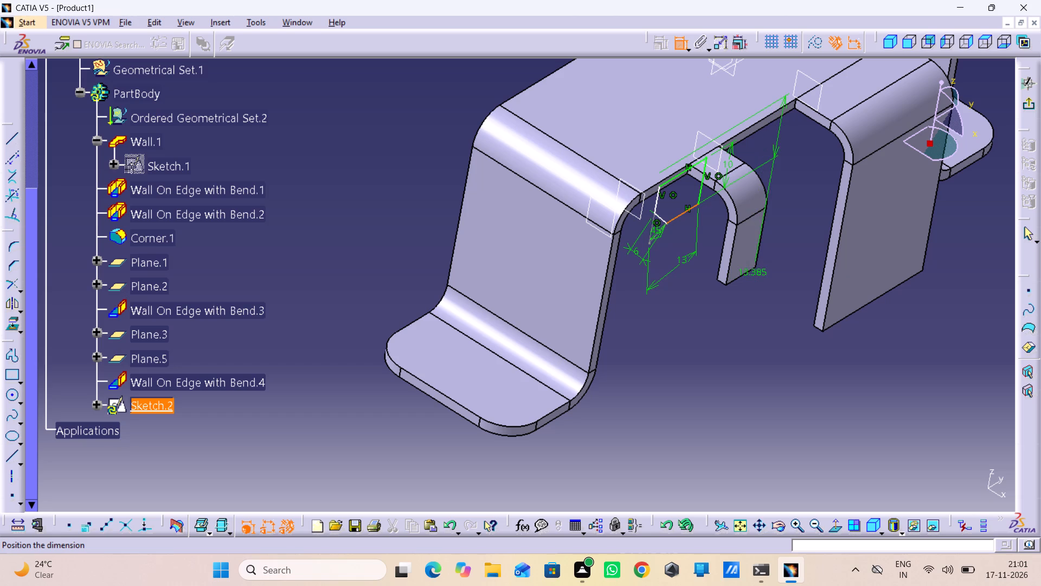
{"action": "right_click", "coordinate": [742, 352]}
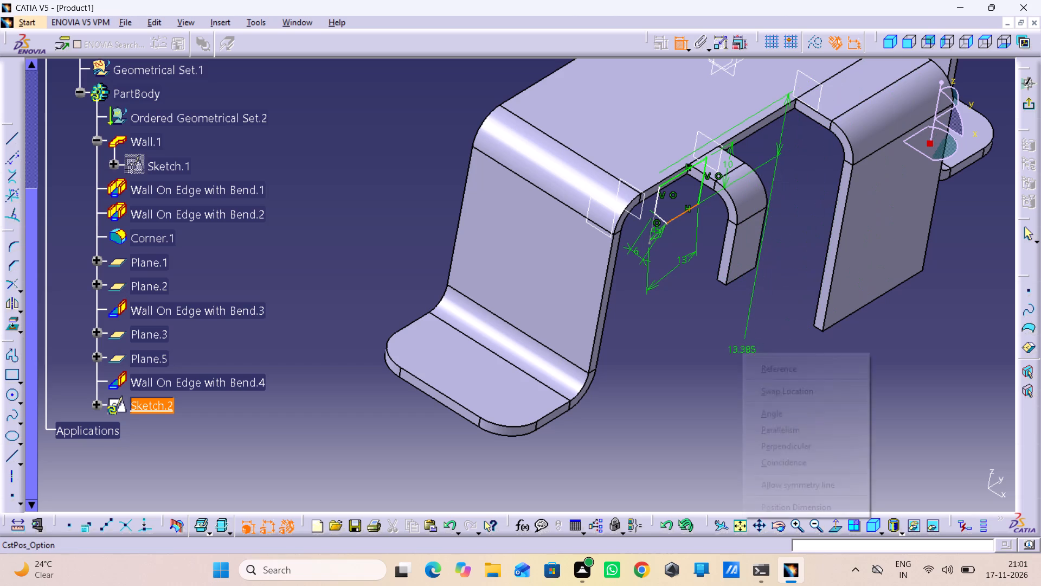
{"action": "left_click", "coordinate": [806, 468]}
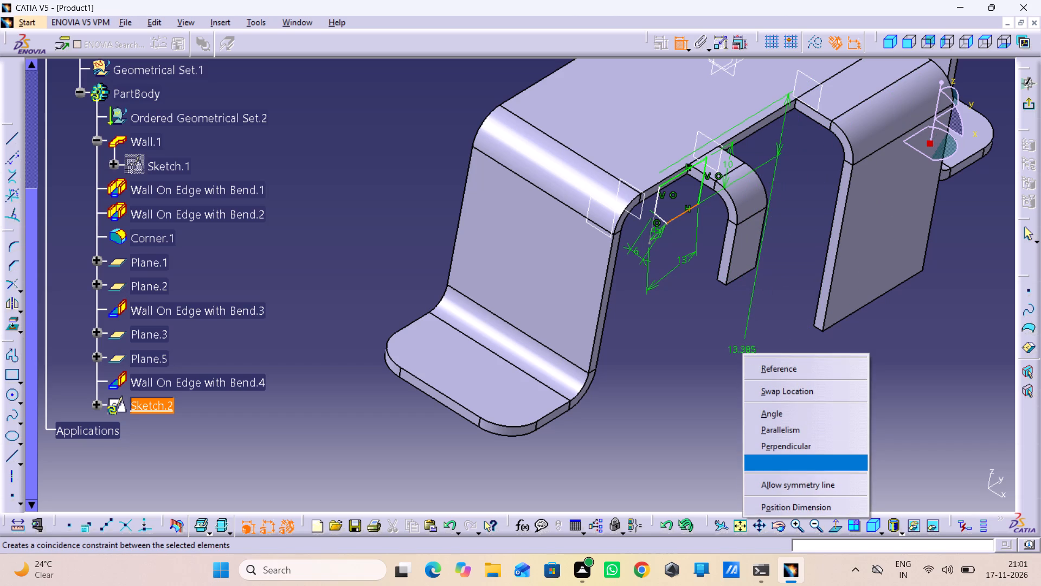
Undo the constraints, moves, dimensions and chamfer of the sketch back to the plain rectangle.
{"action": "middle_click_drag", "start_coordinate": [812, 440], "coordinate": [807, 426]}
{"action": "right_click_drag", "start_coordinate": [807, 429], "coordinate": [807, 426]}
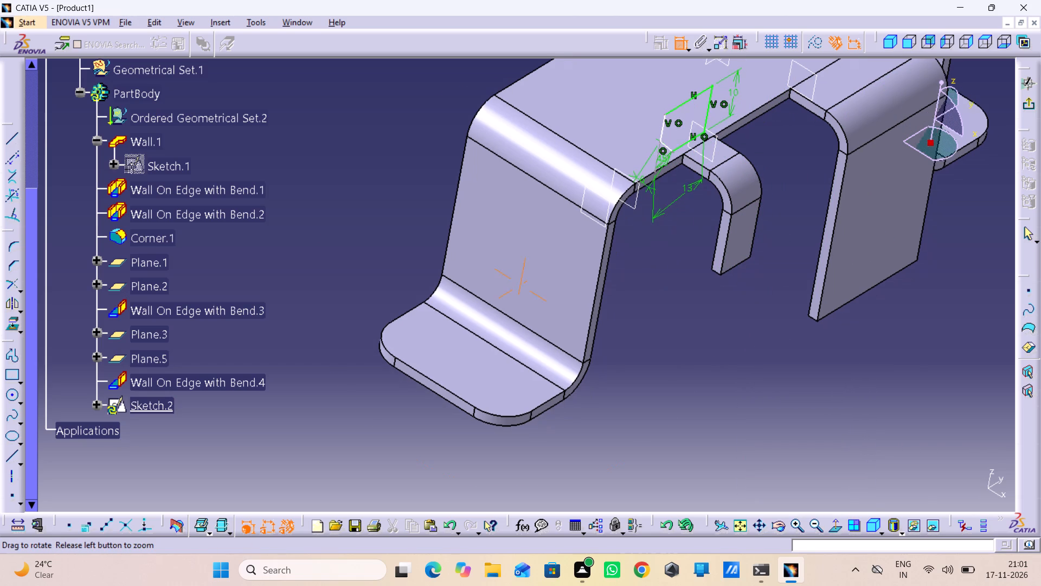
{"action": "middle_click_drag", "start_coordinate": [807, 426], "coordinate": [704, 356]}
{"action": "right_click_drag", "start_coordinate": [807, 426], "coordinate": [704, 356]}
{"action": "key", "text": "ctrl+z"}
{"action": "key", "text": "ctrl+z"}
{"action": "key", "text": "ctrl+z"}
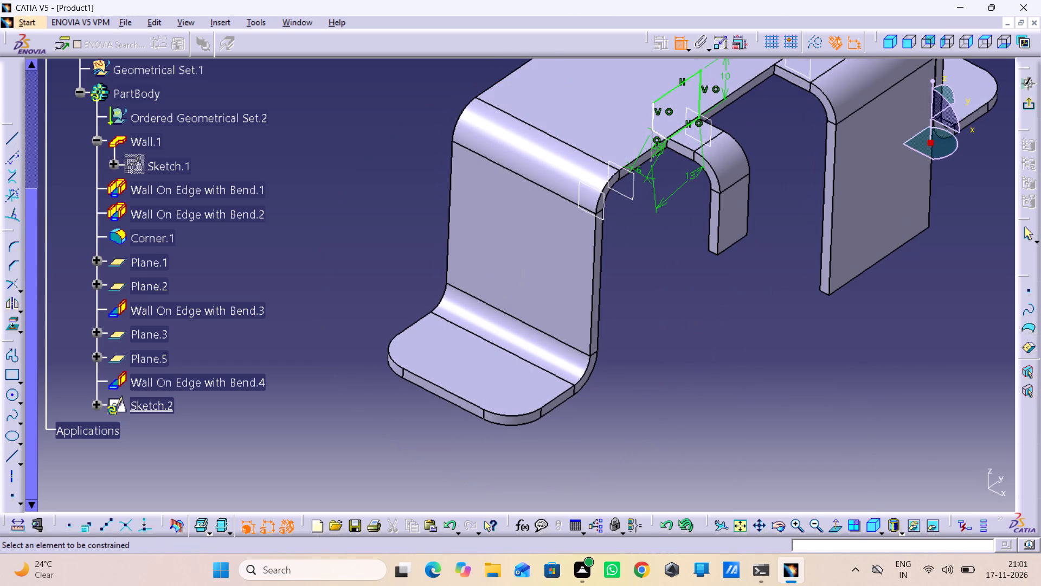
{"action": "key", "text": "ctrl+z"}
{"action": "left_click", "coordinate": [677, 47]}
{"action": "key", "text": "ctrl+z"}
{"action": "key", "text": "ctrl+z"}
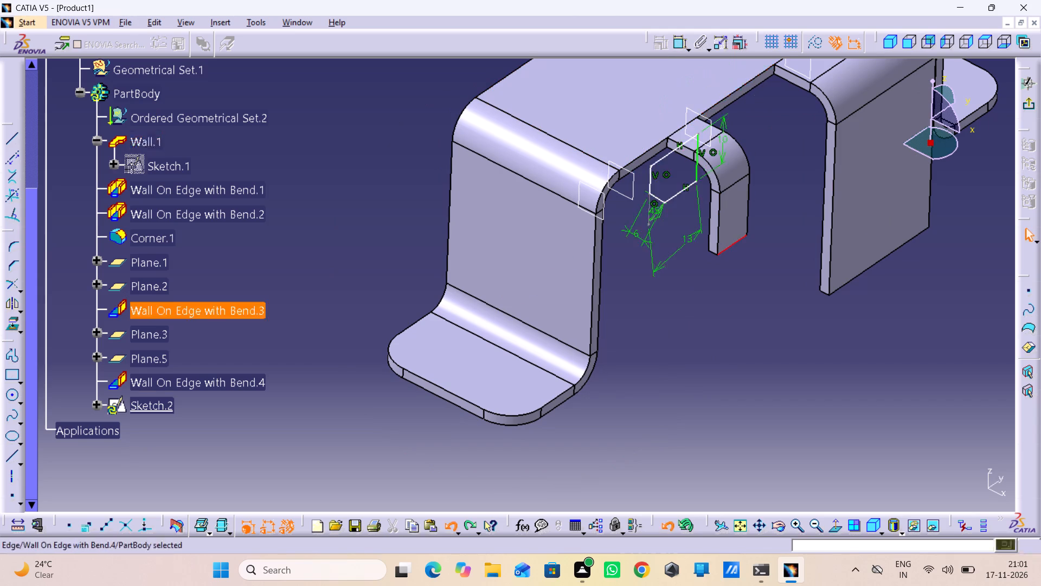
{"action": "key", "text": "ctrl+z"}
{"action": "key", "text": "ctrl+z"}
{"action": "key", "text": "ctrl+z"}
{"action": "key", "text": "ctrl+z"}
{"action": "key", "text": "ctrl+z"}
{"action": "key", "text": "ctrl+z"}
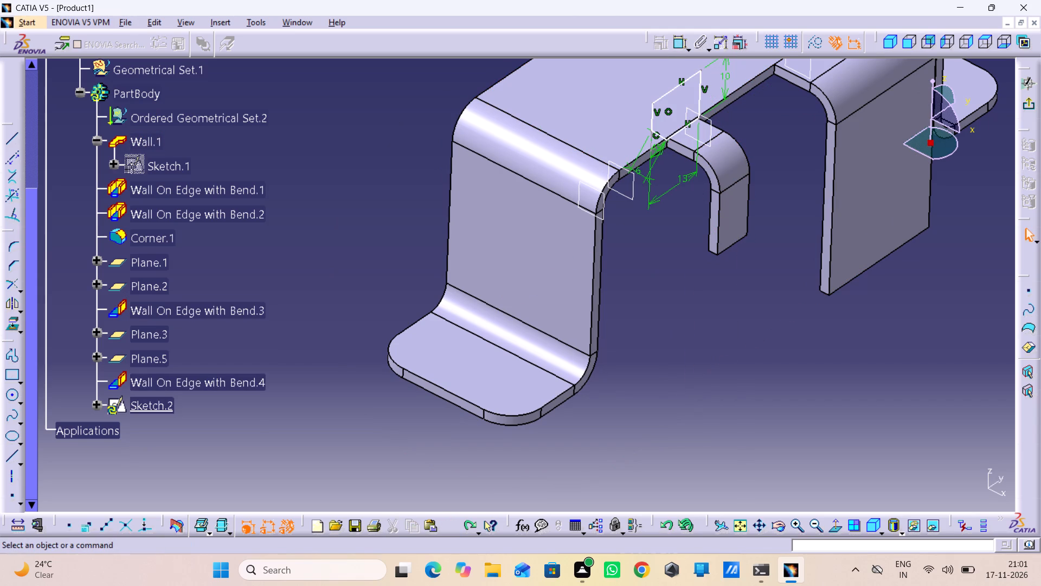
{"action": "key", "text": "ctrl+z"}
{"action": "key", "text": "ctrl+z"}
{"action": "key", "text": "ctrl+z"}
{"action": "key", "text": "ctrl+z"}
{"action": "key", "text": "ctrl+z"}
{"action": "key", "text": "ctrl+z"}
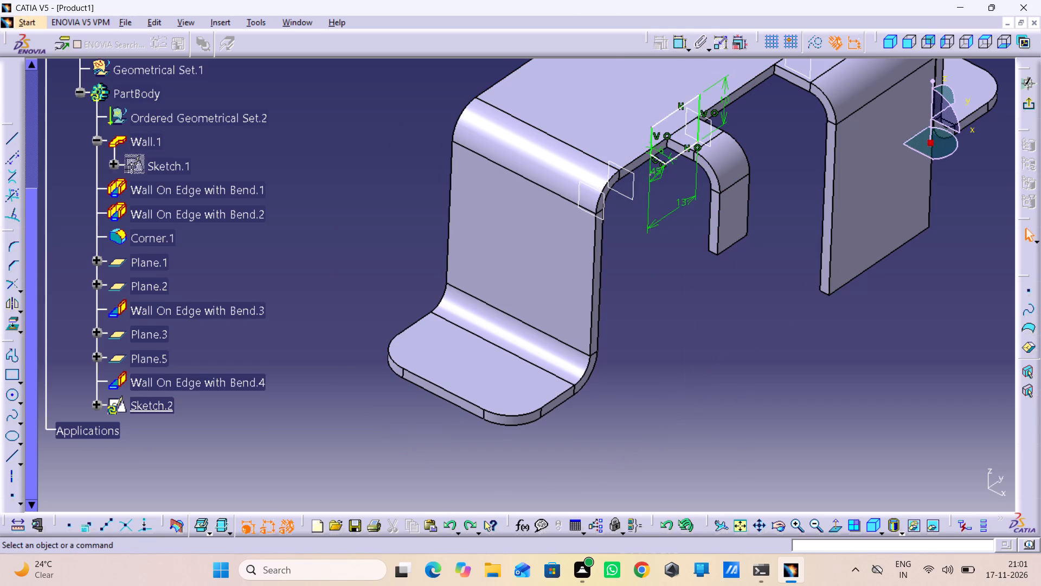
{"action": "key", "text": "ctrl+z"}
{"action": "key", "text": "ctrl+z"}
{"action": "key", "text": "ctrl+z"}
{"action": "key", "text": "ctrl+z"}
{"action": "key", "text": "ctrl+z"}
{"action": "key", "text": "ctrl+z"}
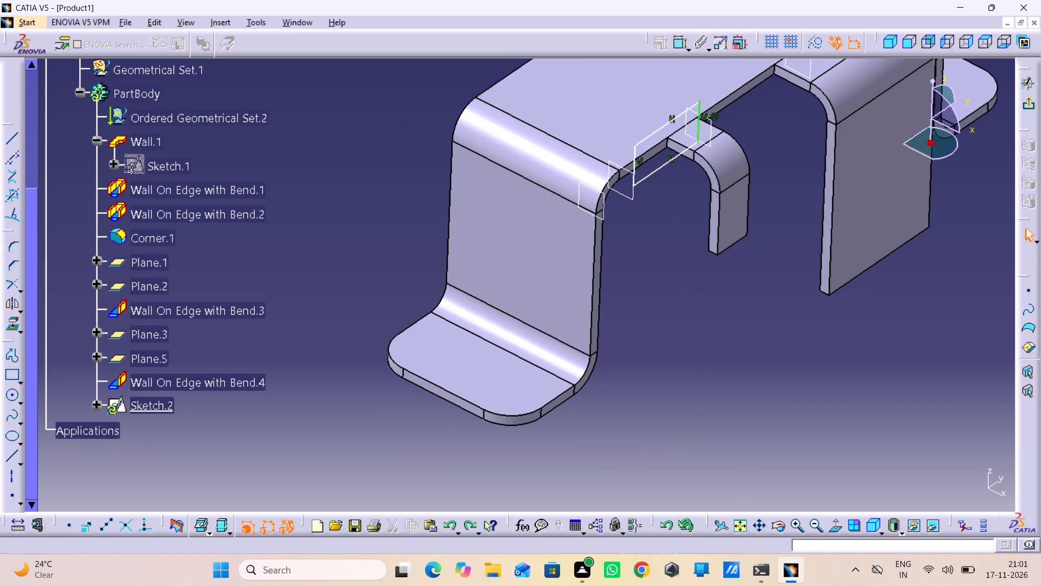
{"action": "key", "text": "ctrl+z"}
{"action": "key", "text": "ctrl+z"}
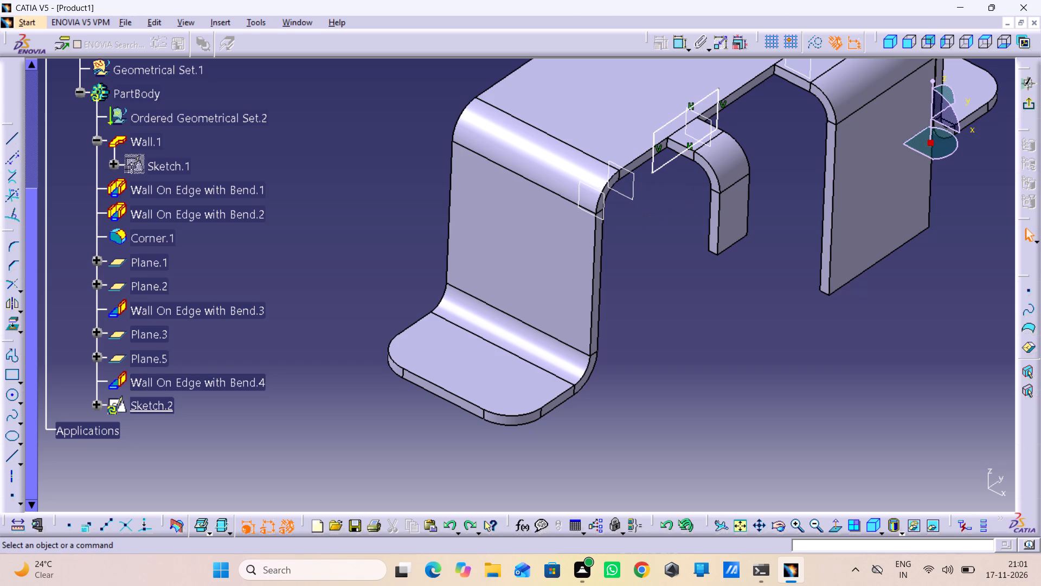
Undo the remaining rectangle and the creation of its sketch so that the sketch is removed from the part.
{"action": "key", "text": "ctrl+z"}
{"action": "middle_click_drag", "start_coordinate": [744, 181], "coordinate": [738, 254]}
{"action": "right_click", "coordinate": [744, 181]}
{"action": "middle_click_drag", "start_coordinate": [738, 254], "coordinate": [718, 256]}
{"action": "right_click_drag", "start_coordinate": [738, 254], "coordinate": [718, 256]}
{"action": "key", "text": "ctrl+z"}
{"action": "key", "text": "ctrl+z"}
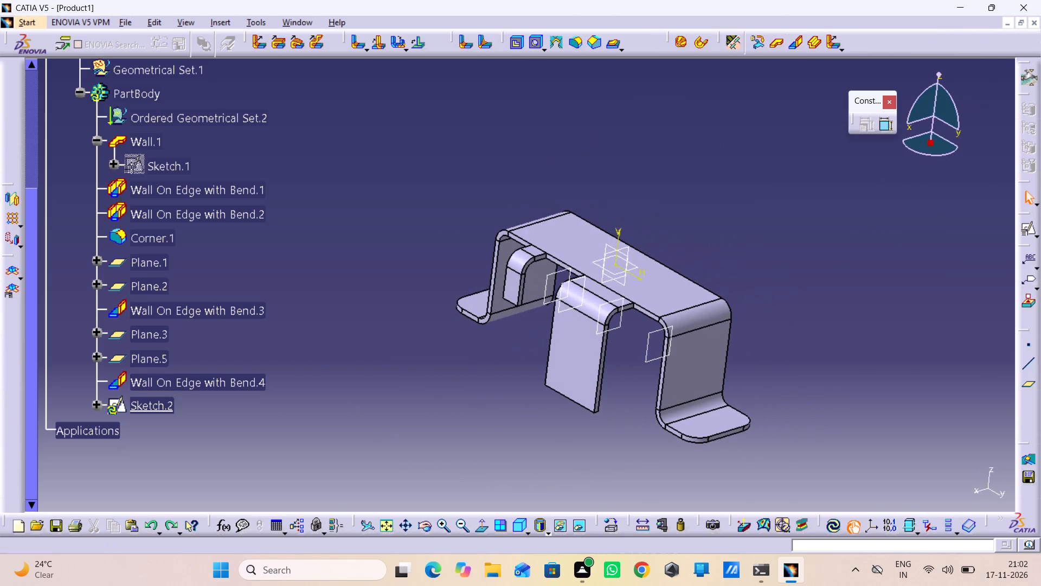
Create a positioned sketch on the wide tab's flat outer face with implicit origin and orientation.
{"action": "left_click", "coordinate": [569, 353]}
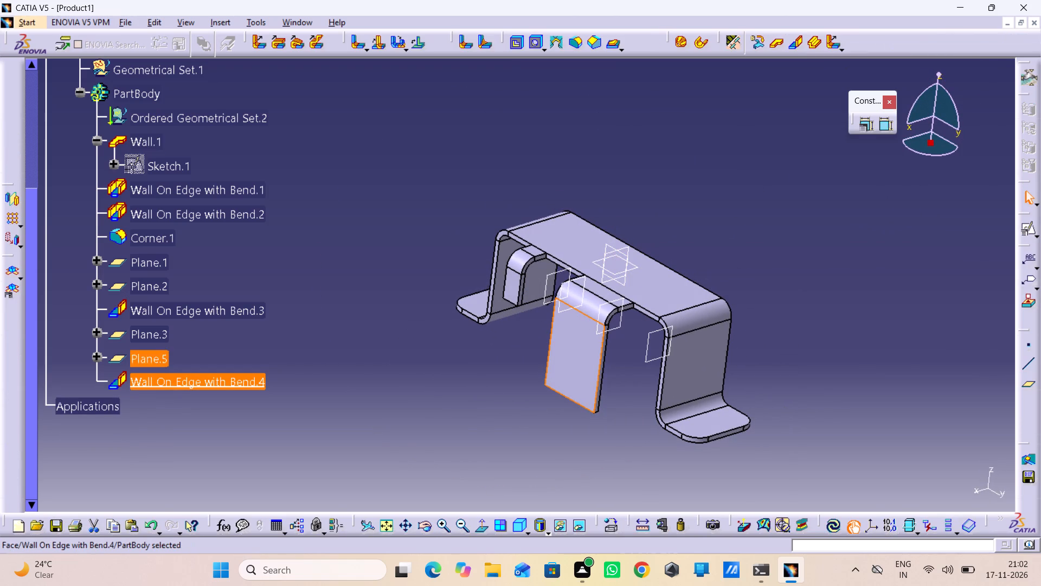
{"action": "left_click", "coordinate": [1034, 229]}
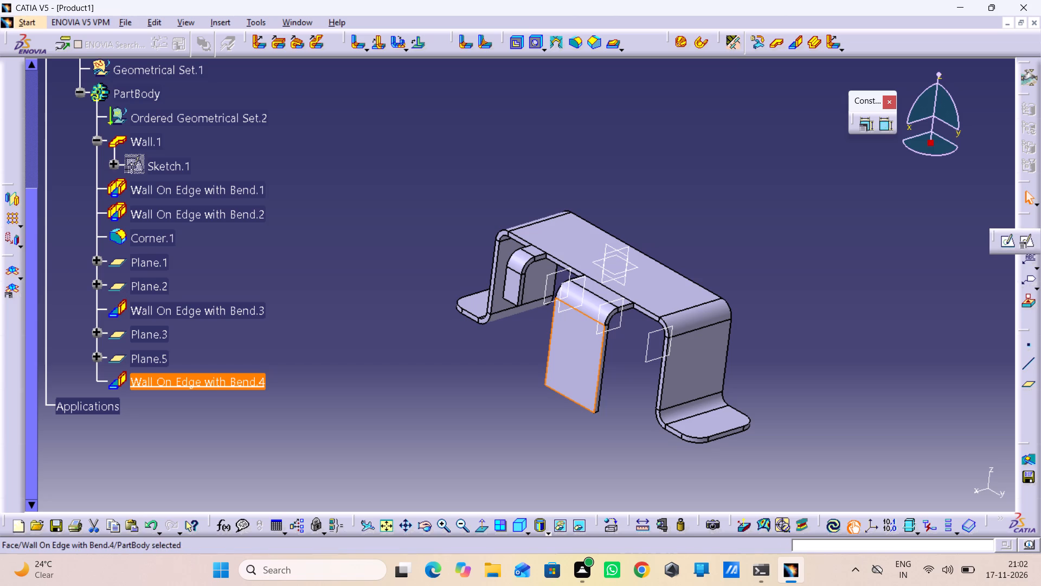
{"action": "left_click", "coordinate": [1026, 240]}
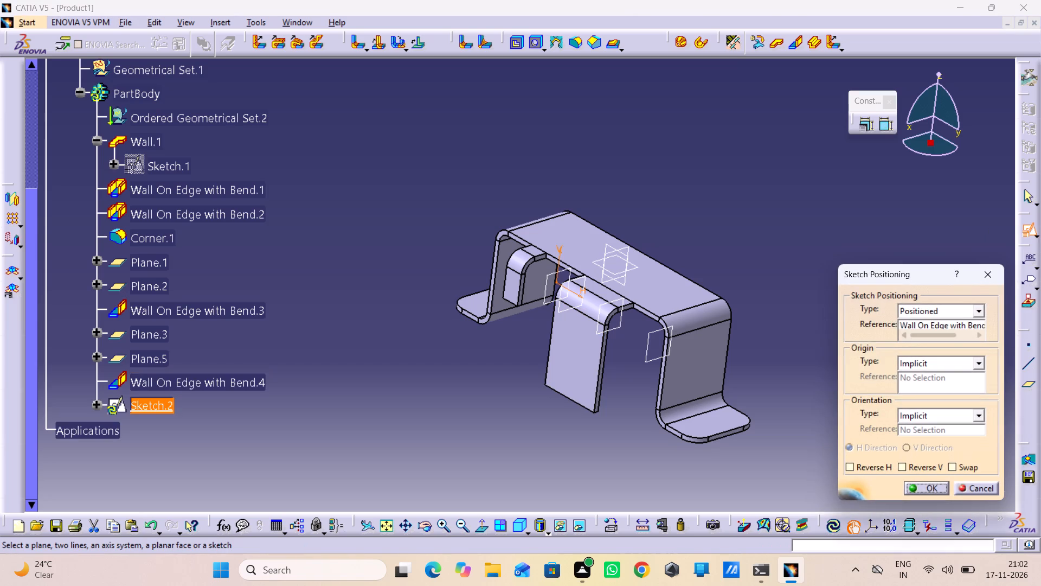
{"action": "middle_click_drag", "start_coordinate": [708, 411], "coordinate": [933, 377]}
{"action": "right_click_drag", "start_coordinate": [708, 411], "coordinate": [933, 377]}
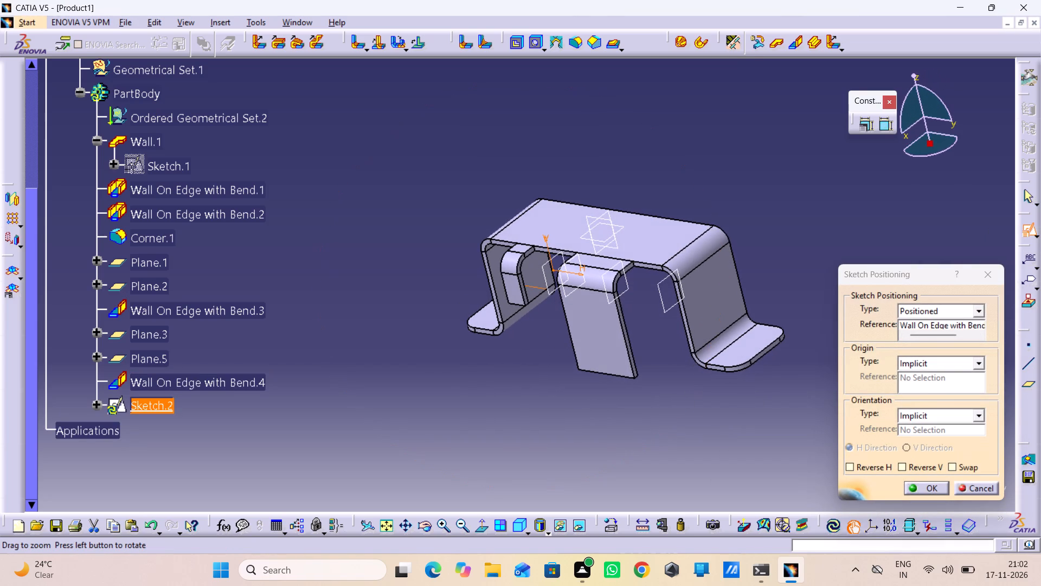
{"action": "left_click", "coordinate": [922, 491]}
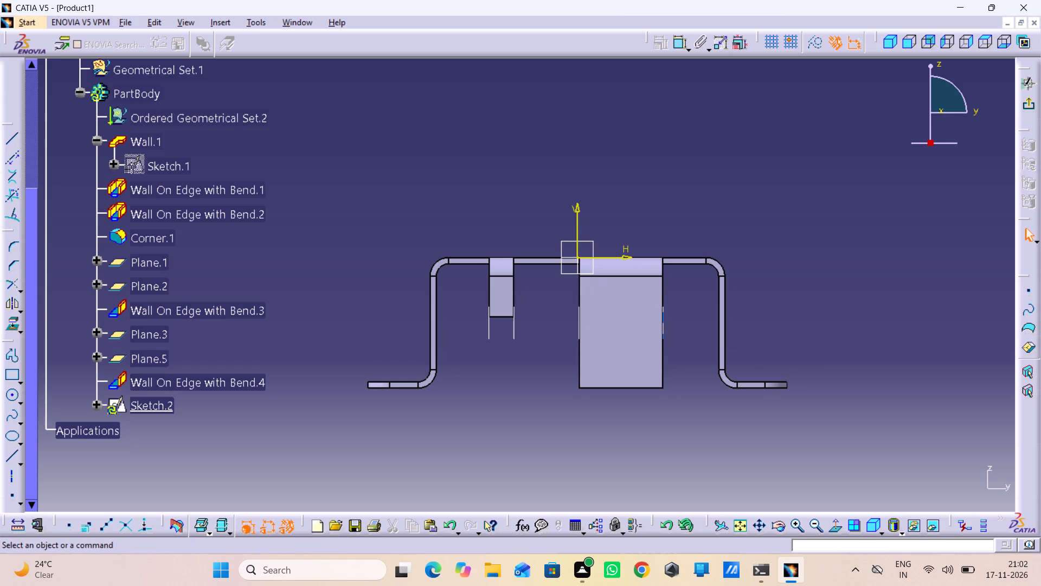
Sketch a rectangle between the small tab and the wide tab, overlapping the wide tab's near side edge.
{"action": "left_click", "coordinate": [14, 375]}
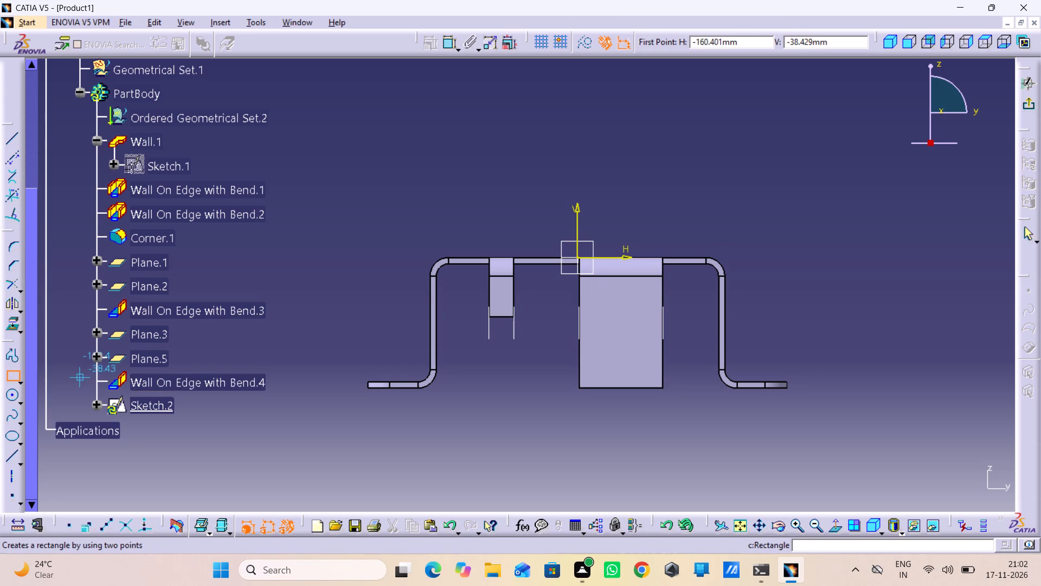
{"action": "left_click", "coordinate": [537, 312]}
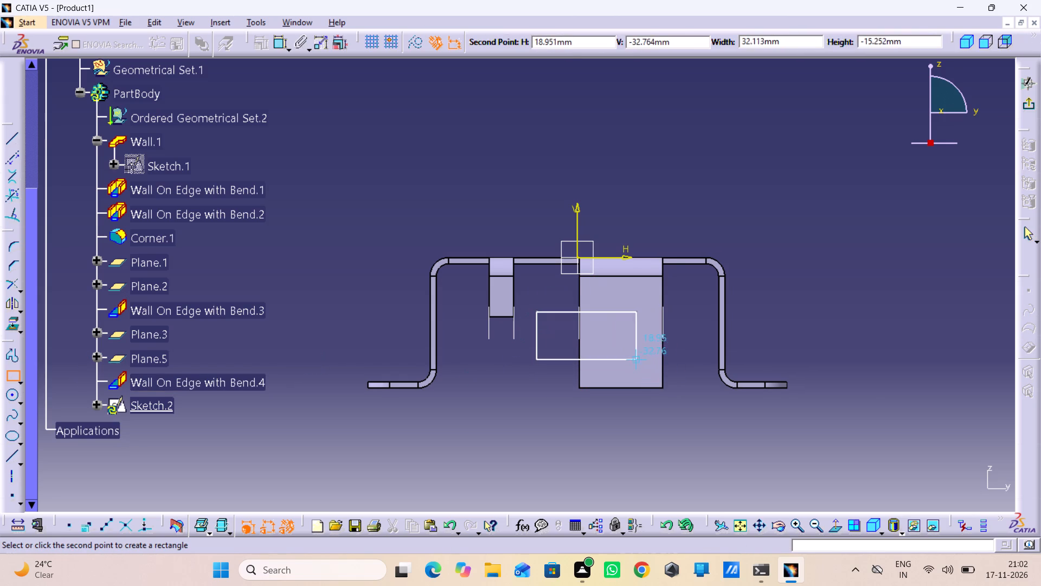
{"action": "left_click", "coordinate": [593, 352]}
{"action": "left_click", "coordinate": [492, 452]}
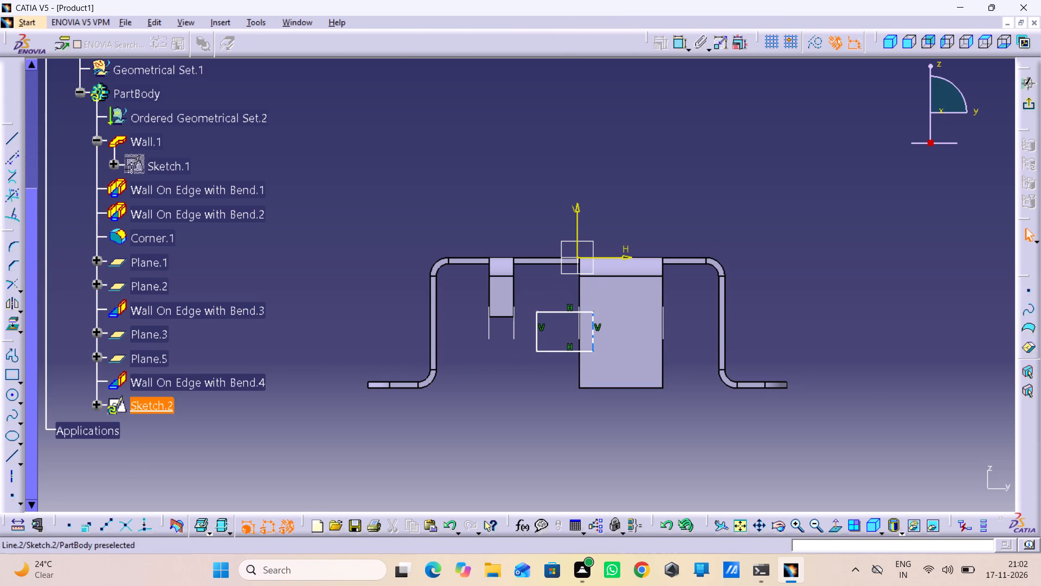
Make the rectangle's vertical line inside the wide tab coincident with that tab's side edge facing the small tab.
{"action": "left_click", "coordinate": [592, 328]}
{"action": "left_click", "coordinate": [555, 134]}
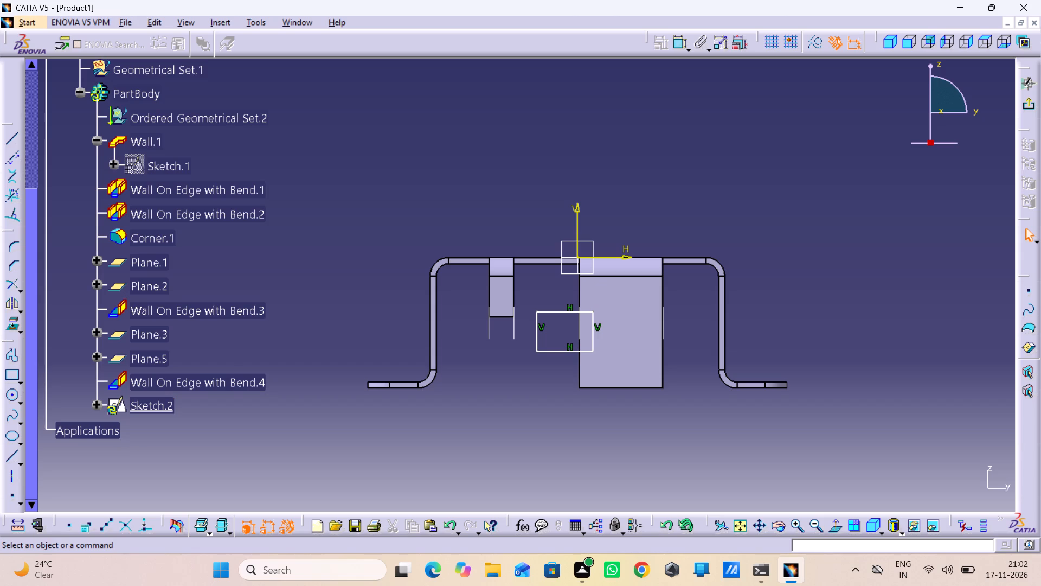
{"action": "double_click", "coordinate": [678, 45]}
{"action": "left_click", "coordinate": [592, 326]}
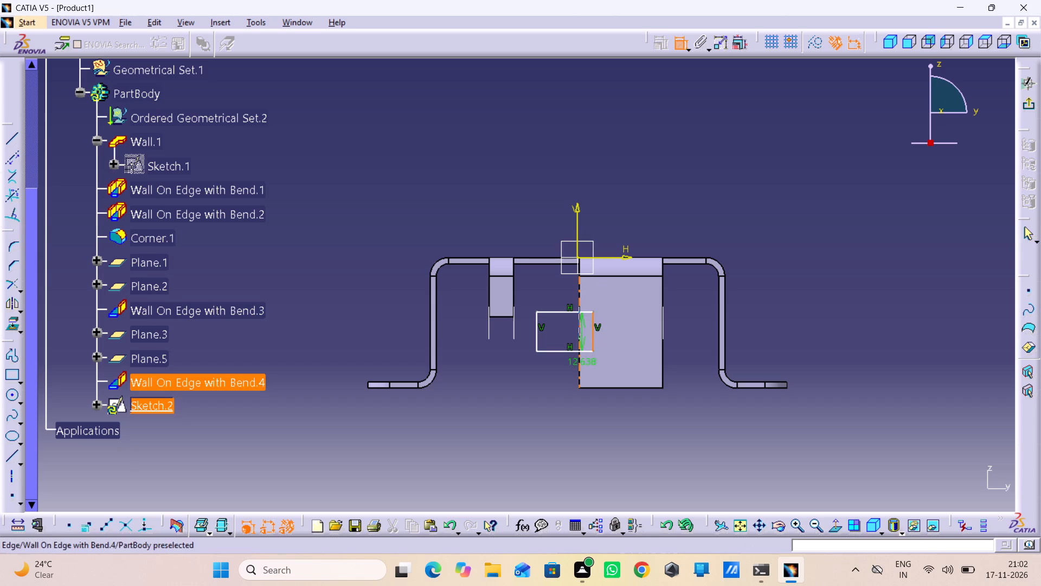
{"action": "left_click", "coordinate": [577, 373]}
{"action": "right_click", "coordinate": [532, 388]}
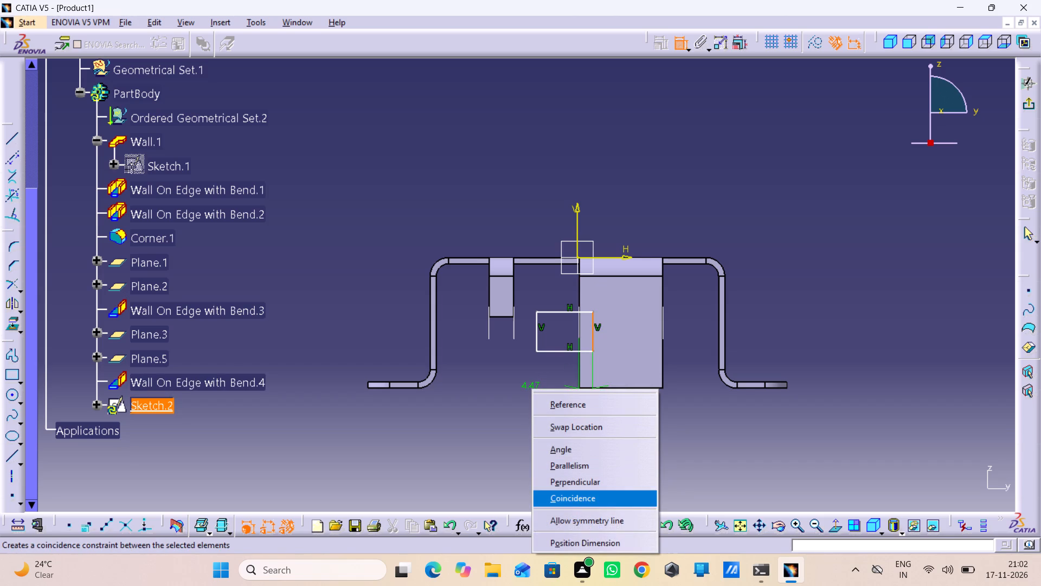
{"action": "left_click", "coordinate": [570, 493]}
Chamfer the rectangle's lower corner on the small tab's side at 45 degrees with a length of about 9 mm.
{"action": "middle_click_drag", "start_coordinate": [481, 444], "coordinate": [621, 480]}
{"action": "right_click_drag", "start_coordinate": [481, 444], "coordinate": [621, 480]}
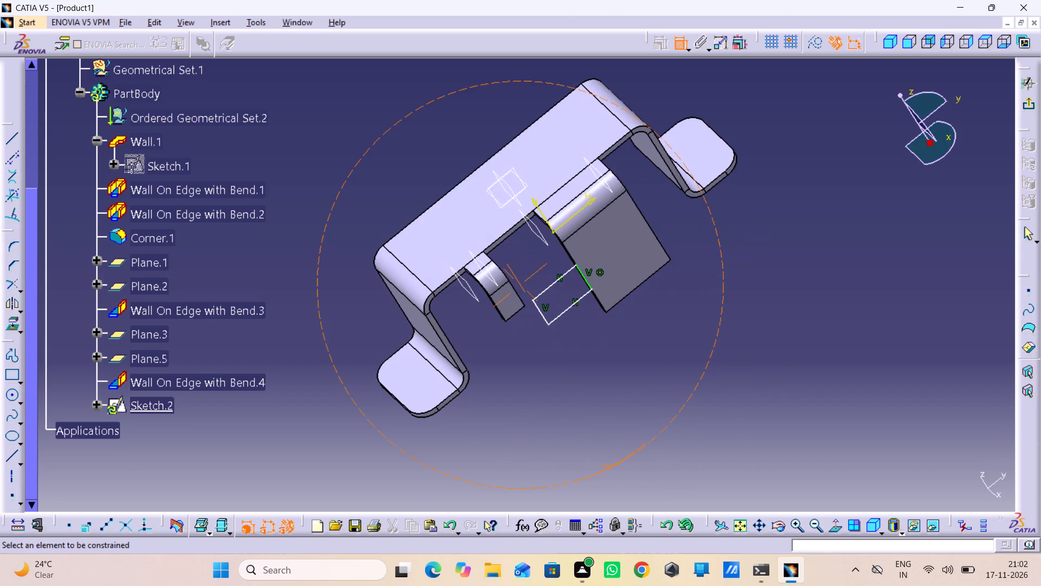
{"action": "middle_click_drag", "start_coordinate": [555, 369], "coordinate": [508, 308]}
{"action": "right_click_drag", "start_coordinate": [555, 369], "coordinate": [508, 308]}
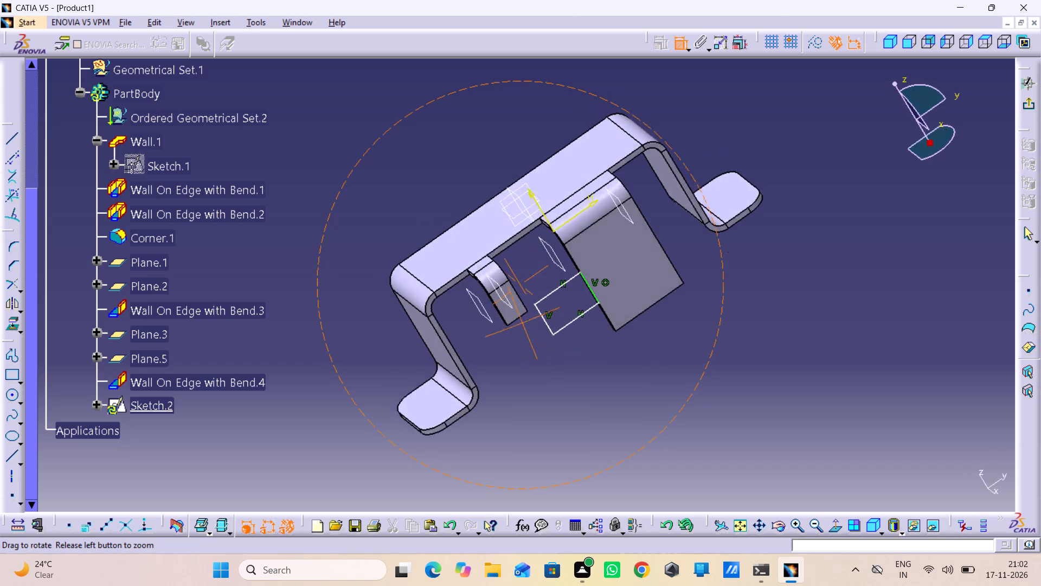
{"action": "middle_click_drag", "start_coordinate": [508, 308], "coordinate": [452, 250]}
{"action": "right_click_drag", "start_coordinate": [508, 308], "coordinate": [452, 250]}
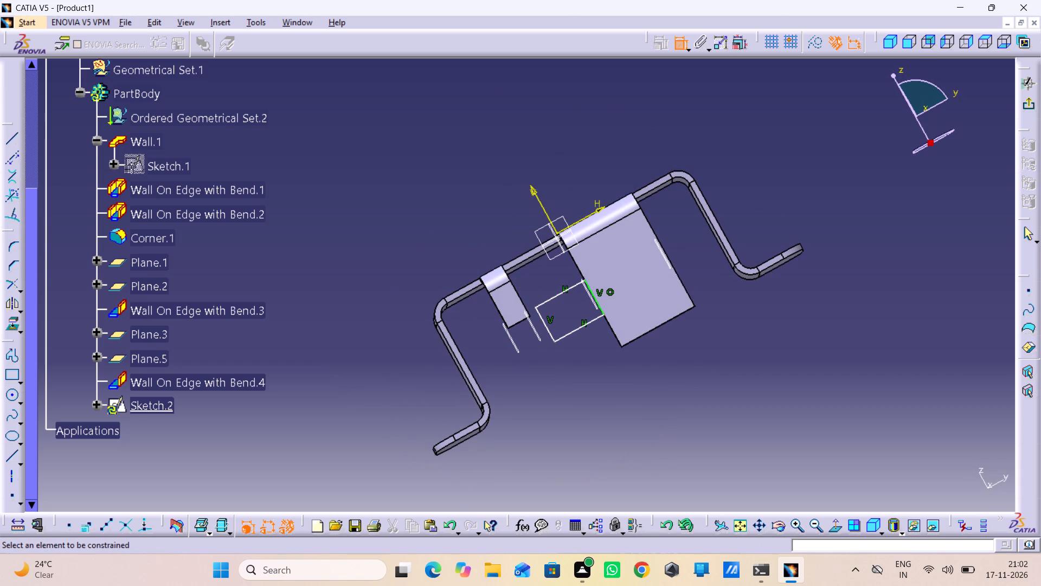
{"action": "left_click", "coordinate": [18, 262]}
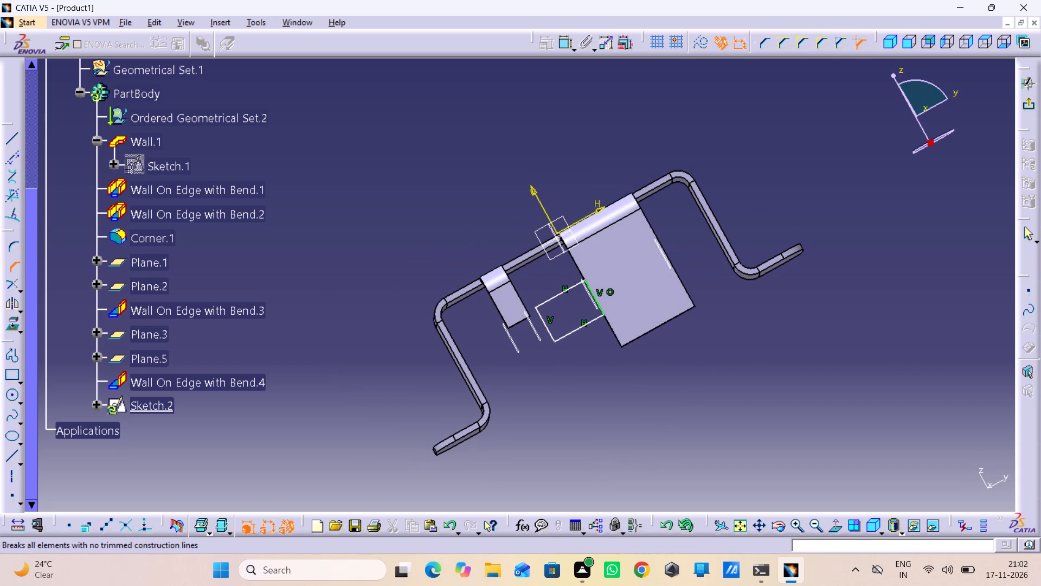
{"action": "left_click", "coordinate": [549, 330]}
{"action": "left_click", "coordinate": [575, 332]}
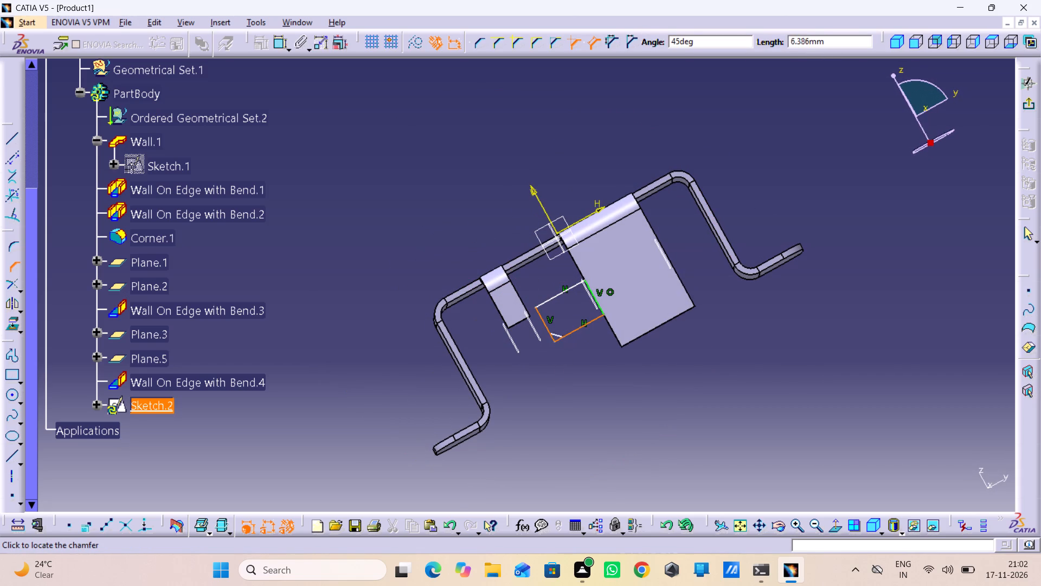
{"action": "left_click", "coordinate": [547, 327]}
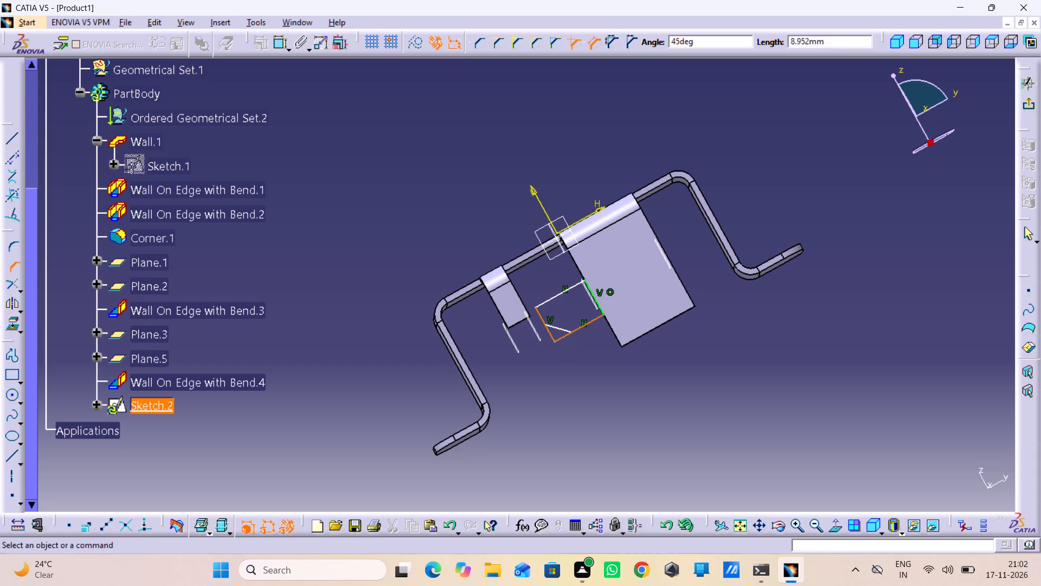
Set the length of the chamfer on the sketched rectangle to 6 mm.
{"action": "double_click", "coordinate": [562, 317]}
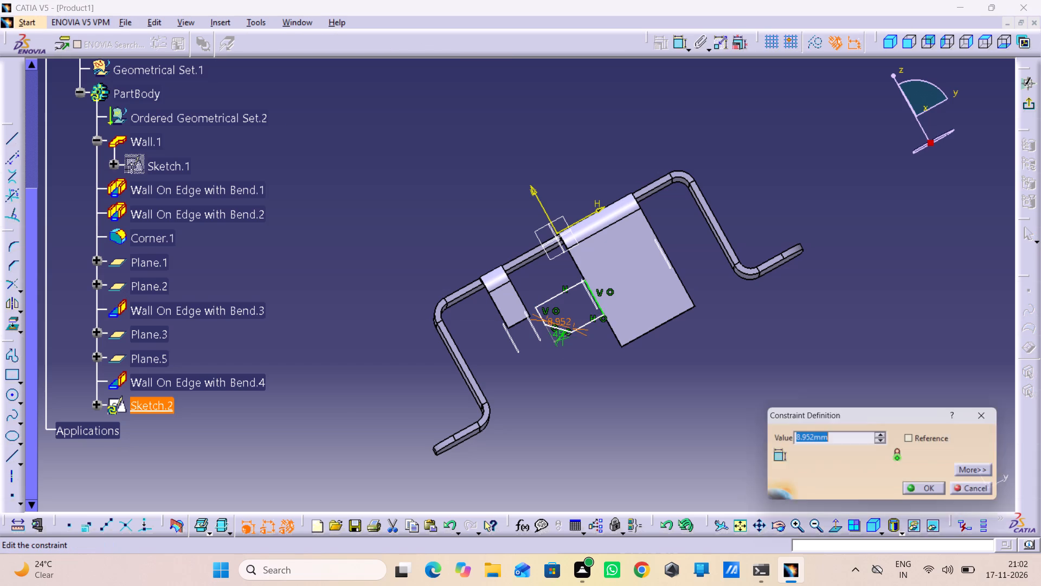
{"action": "key", "text": "6"}
{"action": "key", "text": "Return"}
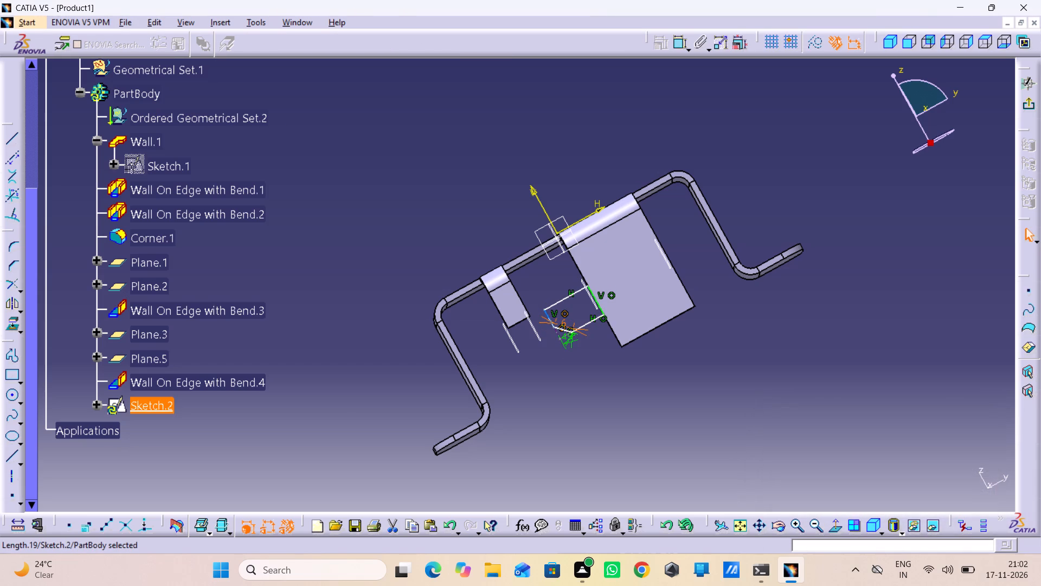
Dimension the rectangle's lower line between the chamfer and the wide tab's side edge and set it to 13 mm.
{"action": "middle_click_drag", "start_coordinate": [585, 333], "coordinate": [557, 251]}
{"action": "right_click", "coordinate": [585, 333]}
{"action": "middle_click_drag", "start_coordinate": [557, 251], "coordinate": [534, 169]}
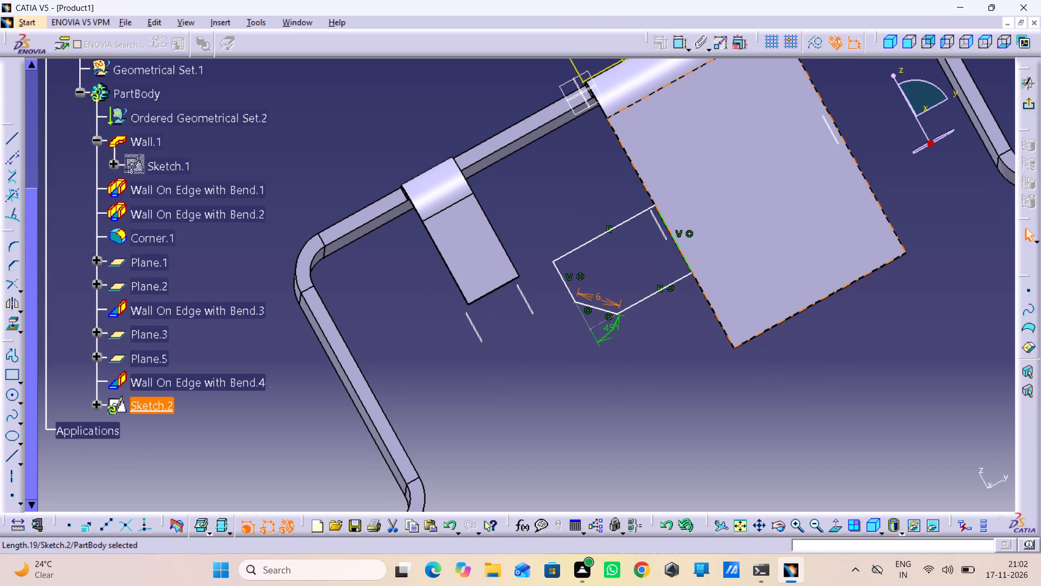
{"action": "double_click", "coordinate": [676, 42]}
{"action": "left_click", "coordinate": [646, 297]}
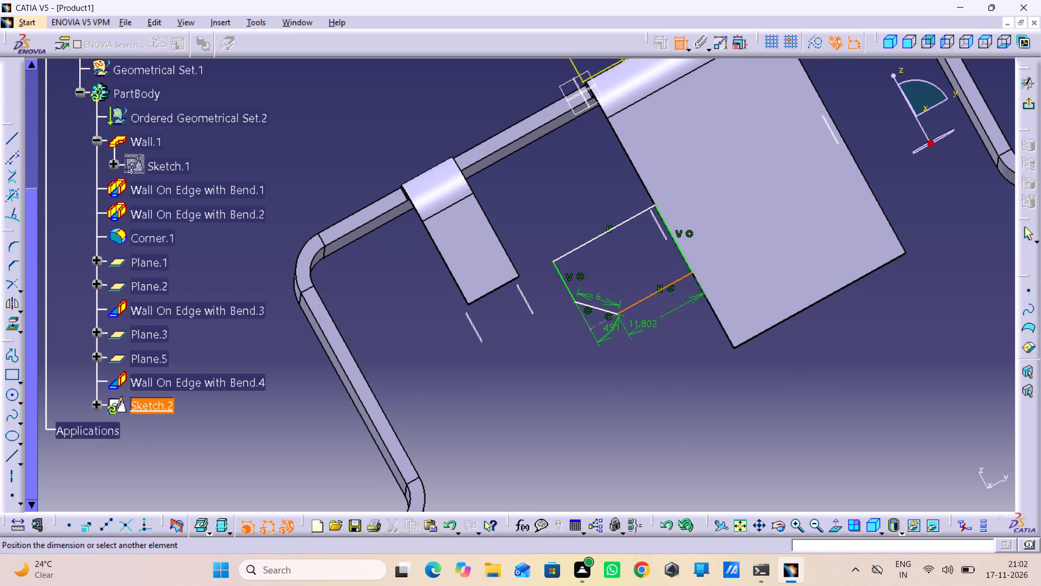
{"action": "left_click", "coordinate": [661, 339]}
{"action": "left_click", "coordinate": [665, 336]}
{"action": "double_click", "coordinate": [665, 336]}
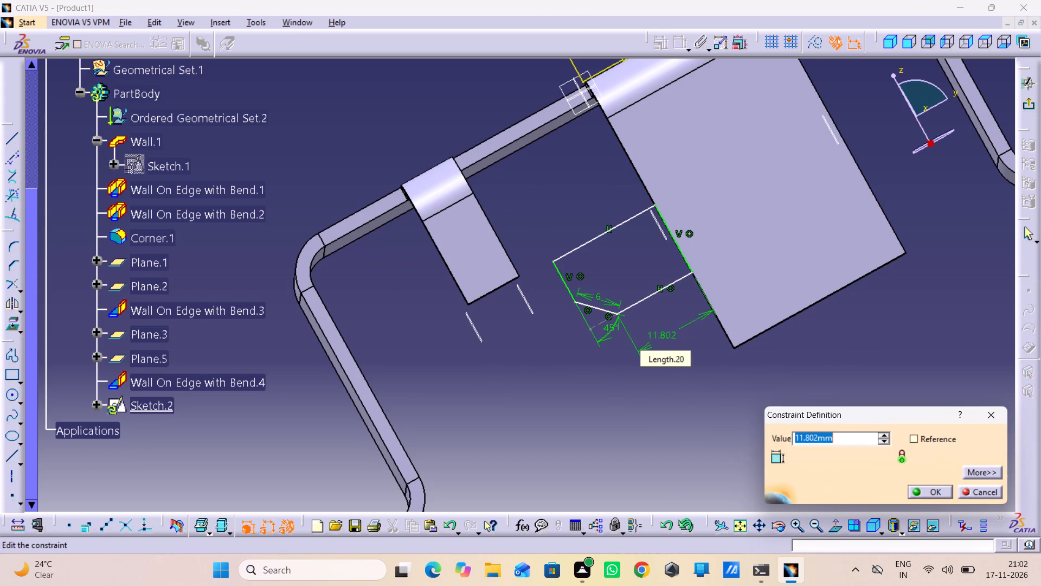
{"action": "type", "text": "13"}
{"action": "key", "text": "Return"}
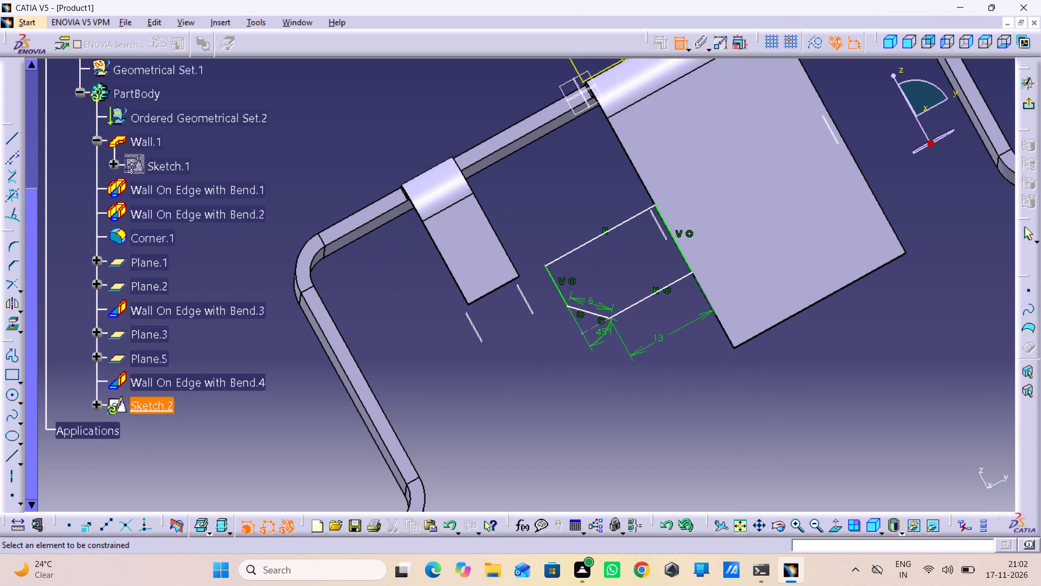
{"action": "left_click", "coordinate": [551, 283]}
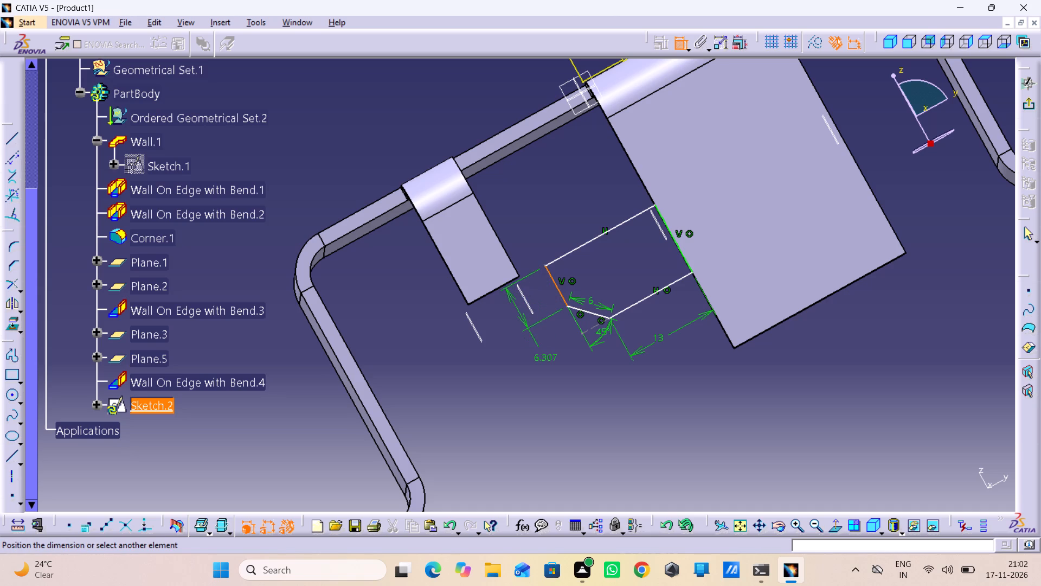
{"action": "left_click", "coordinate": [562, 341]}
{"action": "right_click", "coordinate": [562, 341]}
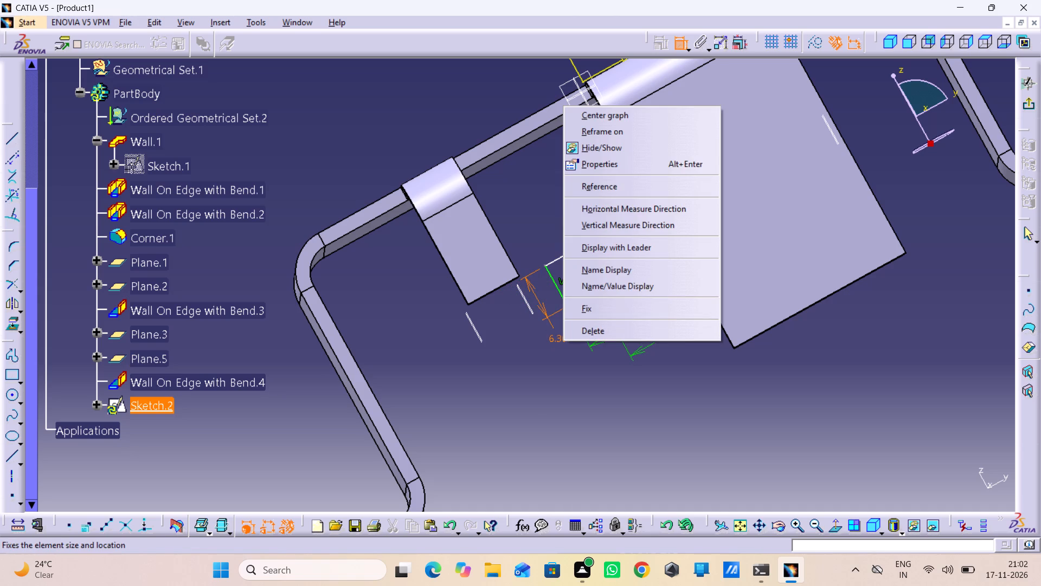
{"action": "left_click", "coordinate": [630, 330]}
Dimension the rectangle's line lying on the wide tab's side edge and set its length to 10 mm.
{"action": "left_click_drag", "start_coordinate": [672, 236], "coordinate": [635, 278]}
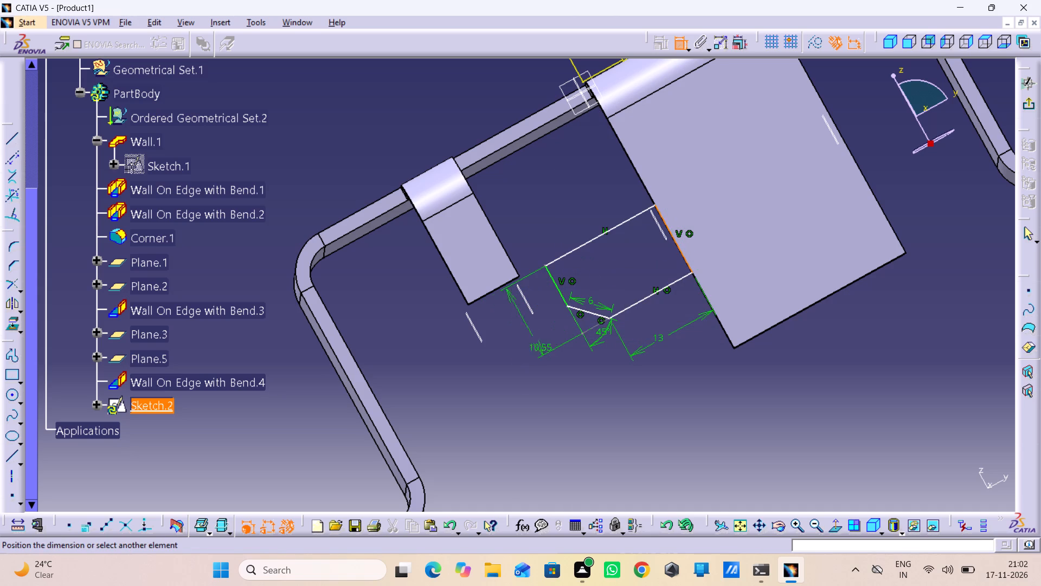
{"action": "left_click", "coordinate": [549, 326]}
{"action": "double_click", "coordinate": [554, 319]}
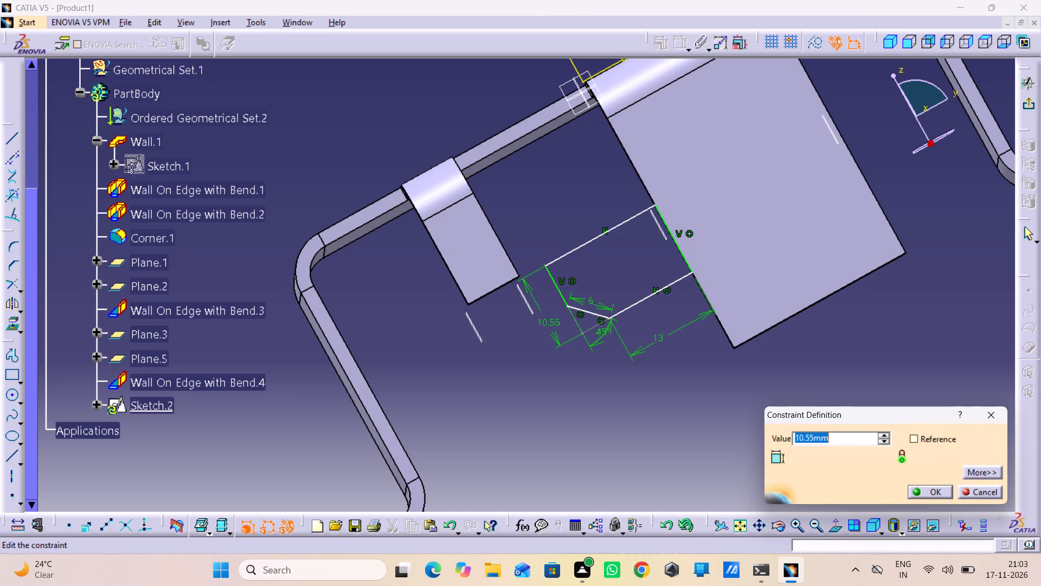
{"action": "type", "text": "10"}
{"action": "key", "text": "Return"}
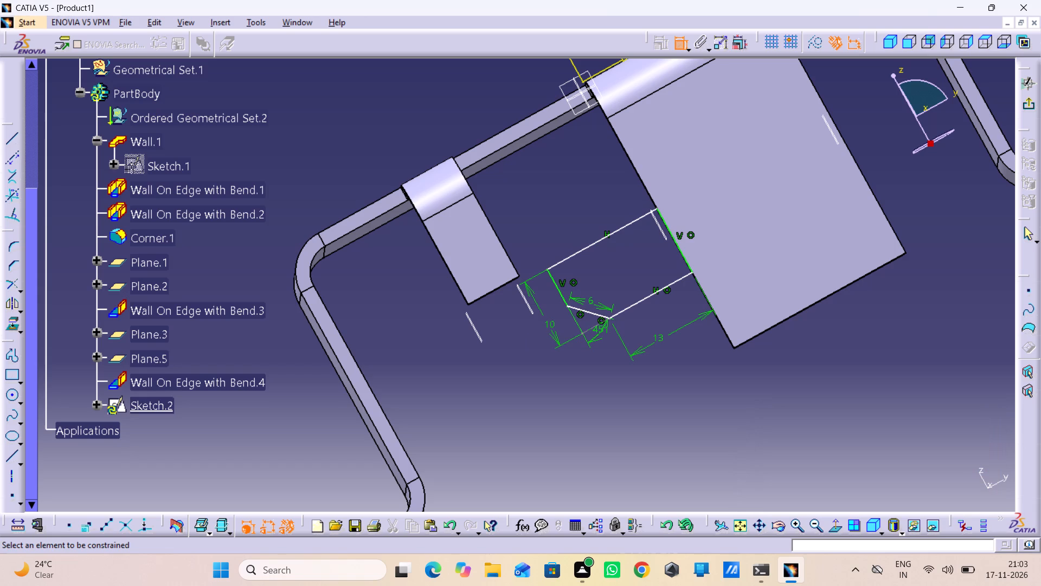
Make the rectangle's lower line coincident with the small tab's free end edge and exit the sketch.
{"action": "left_click", "coordinate": [642, 303]}
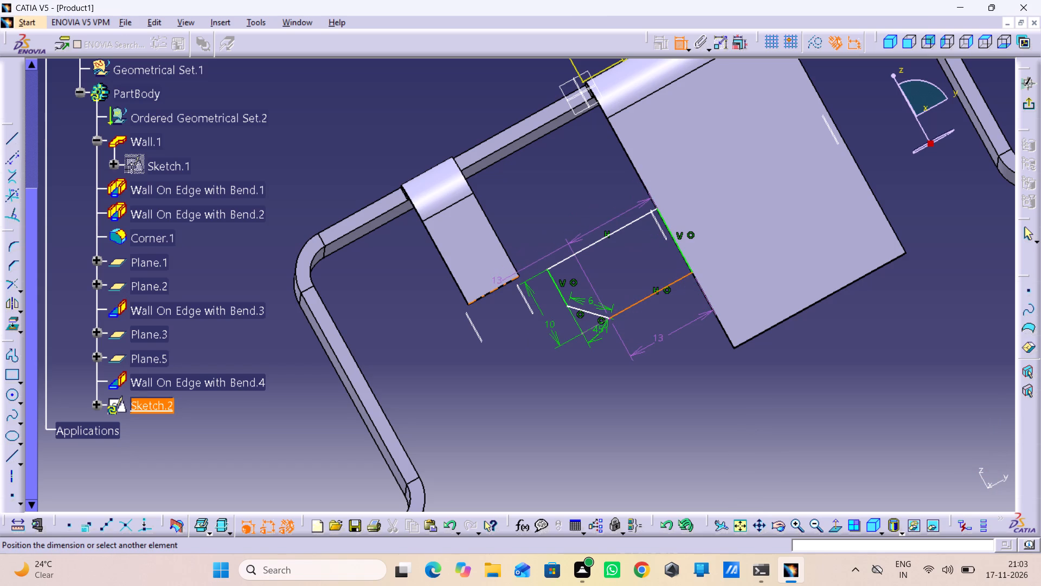
{"action": "left_click", "coordinate": [497, 286]}
{"action": "right_click", "coordinate": [504, 339]}
{"action": "left_click", "coordinate": [557, 448]}
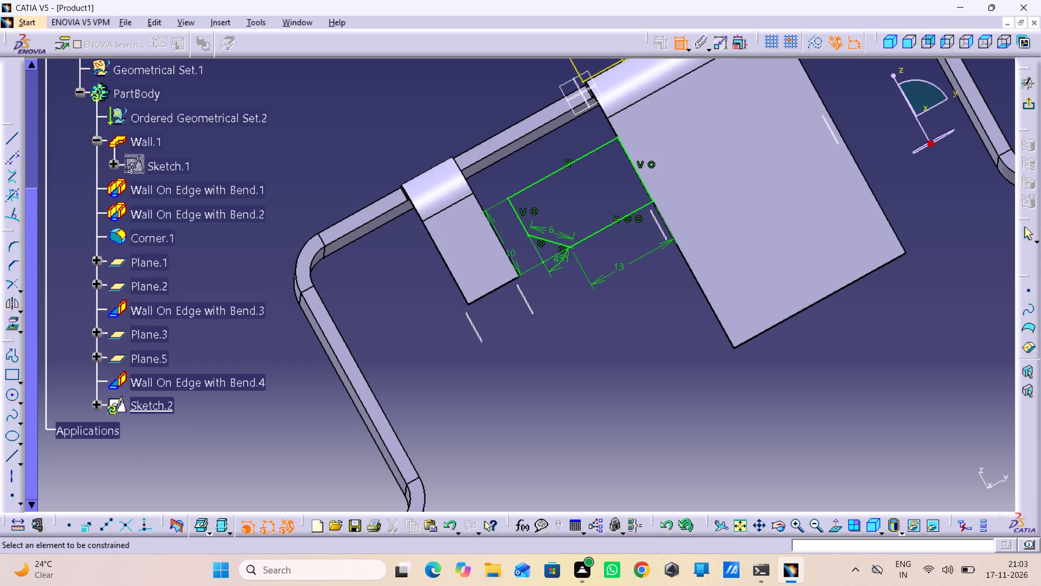
{"action": "left_click", "coordinate": [1035, 112]}
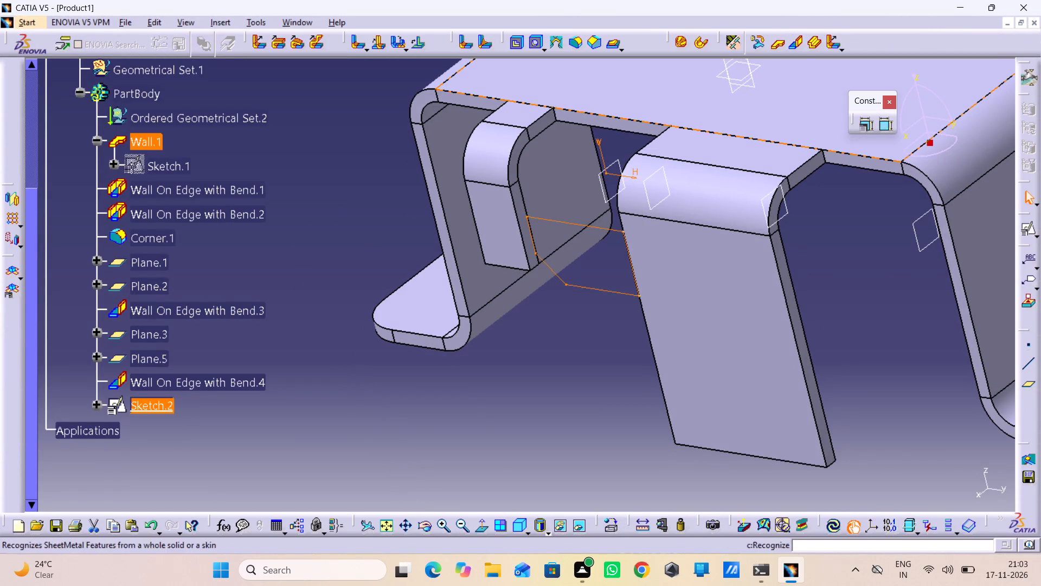
Create a wall from the chamfered rectangle sketch with the material side inverted, lining up with the wide tab's thickness.
{"action": "left_click", "coordinate": [779, 43]}
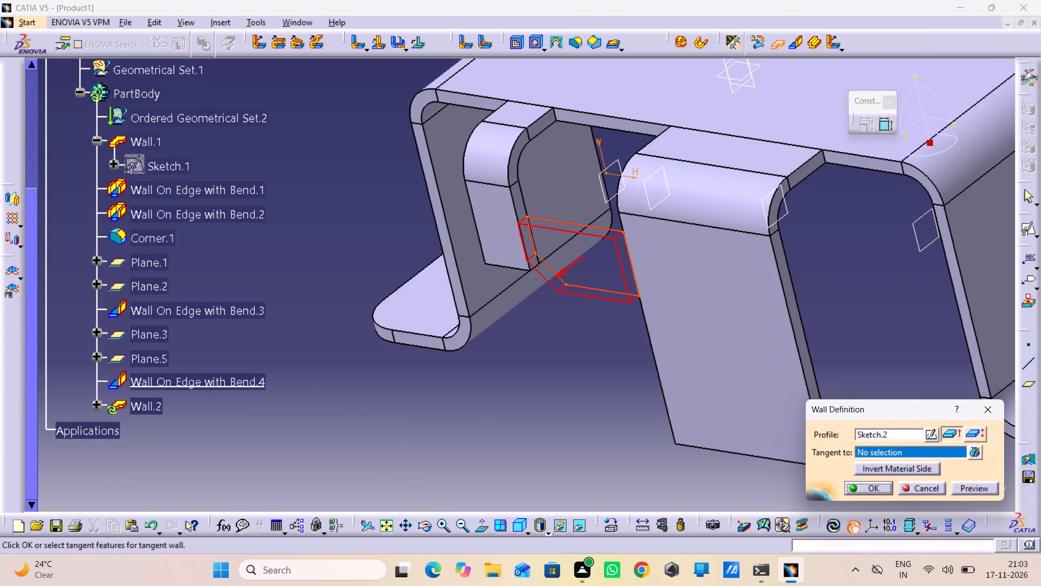
{"action": "left_click", "coordinate": [569, 272]}
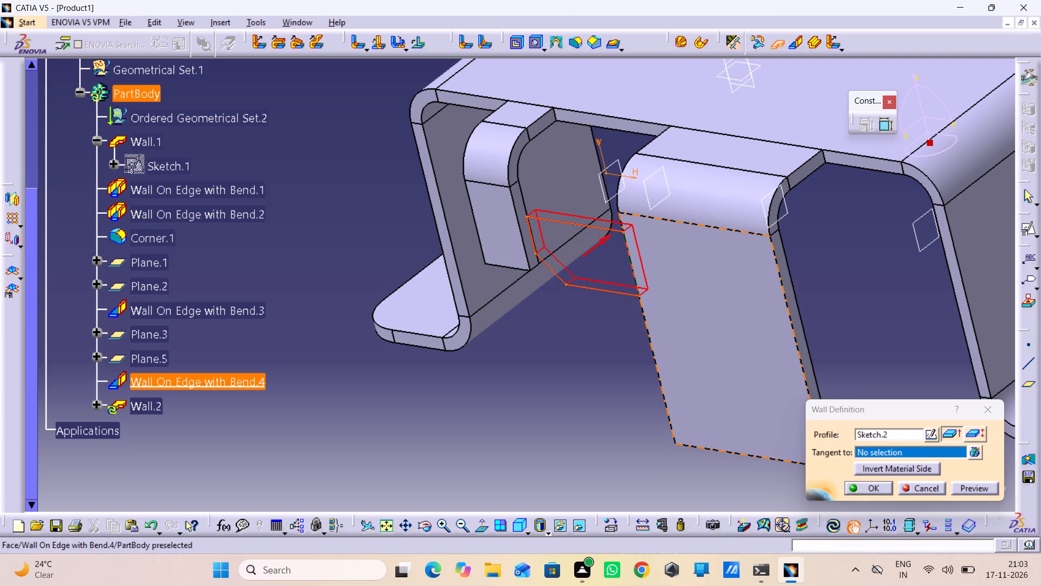
{"action": "left_click", "coordinate": [870, 492]}
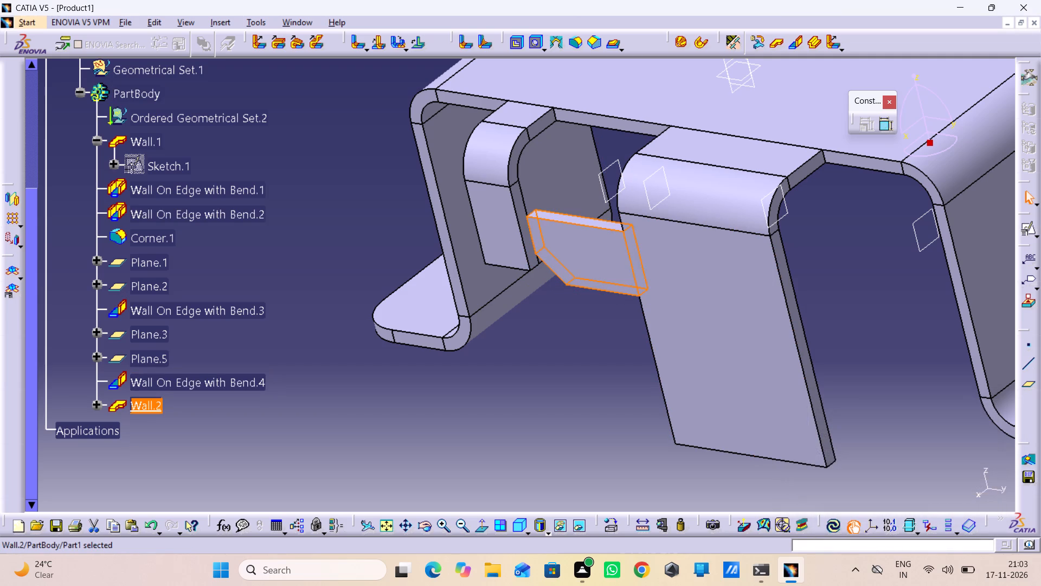
{"action": "left_click", "coordinate": [583, 411]}
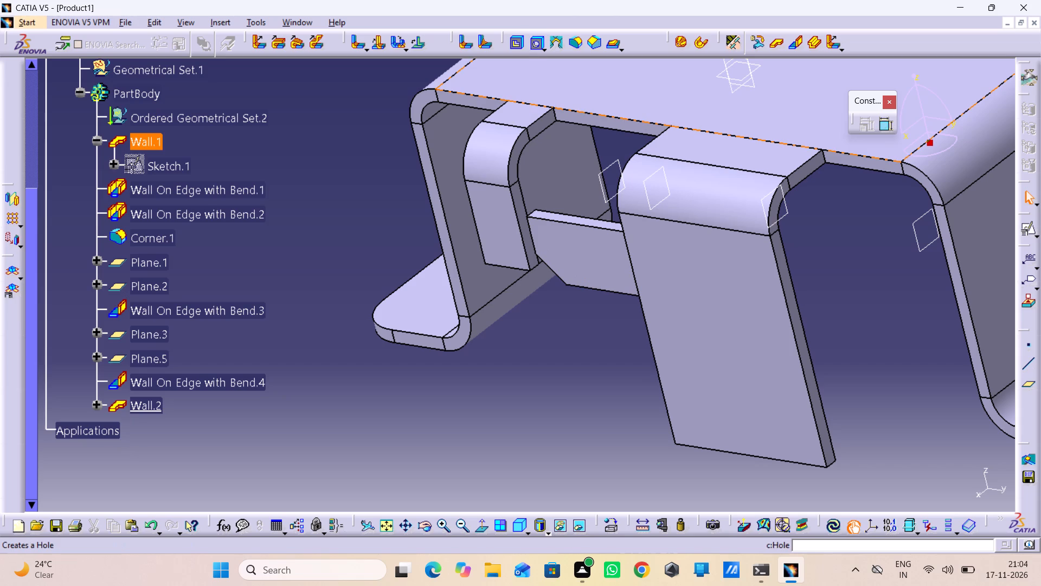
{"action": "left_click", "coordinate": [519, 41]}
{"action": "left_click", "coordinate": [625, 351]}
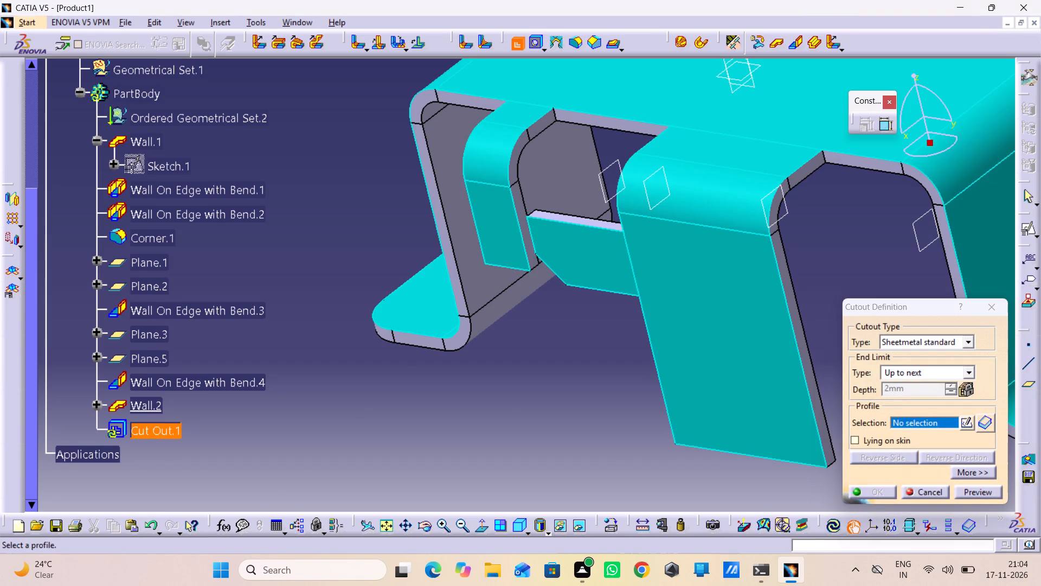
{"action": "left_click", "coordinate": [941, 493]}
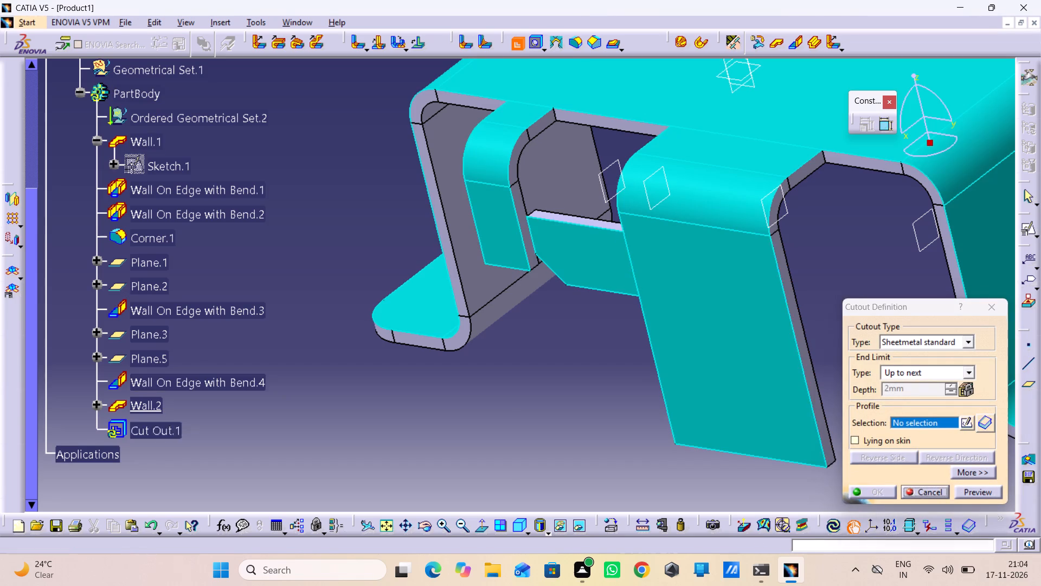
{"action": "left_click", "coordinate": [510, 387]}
Start a Sheetmetal standard cutout with an Up to next limit and begin a new sketch for its profile.
{"action": "left_click", "coordinate": [509, 43]}
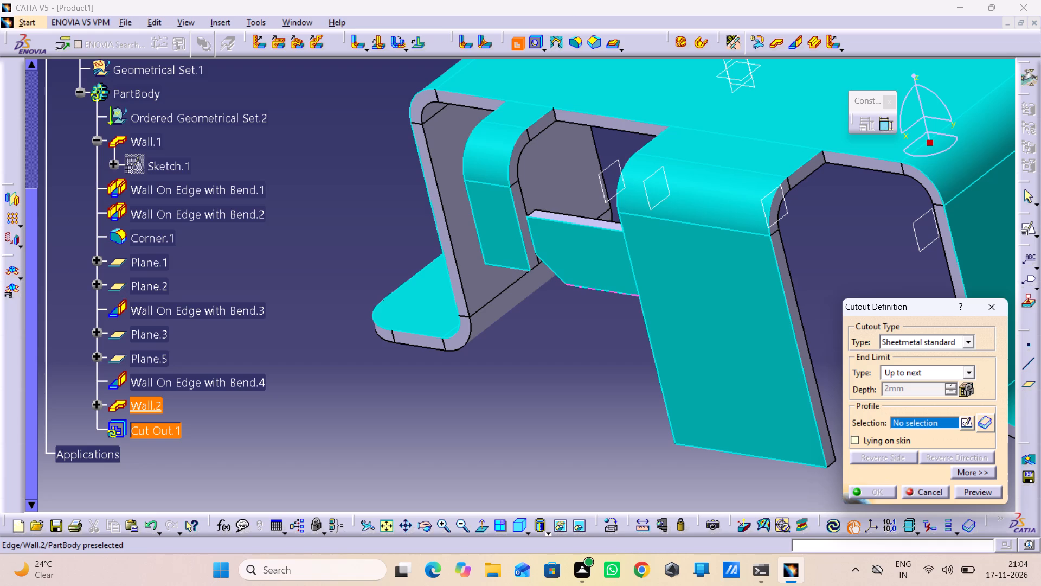
{"action": "left_click", "coordinate": [971, 424]}
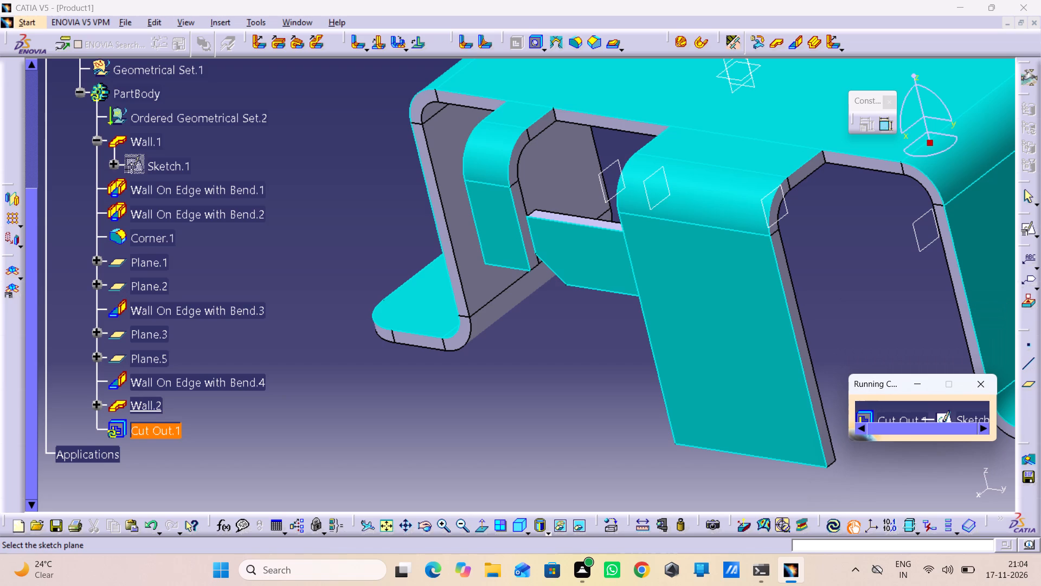
Examine the bracket and its tabs from several sides to find the face for the cutout's profile sketch.
{"action": "middle_click_drag", "start_coordinate": [554, 397], "coordinate": [537, 397]}
{"action": "right_click_drag", "start_coordinate": [554, 397], "coordinate": [537, 397]}
{"action": "left_click", "coordinate": [513, 526]}
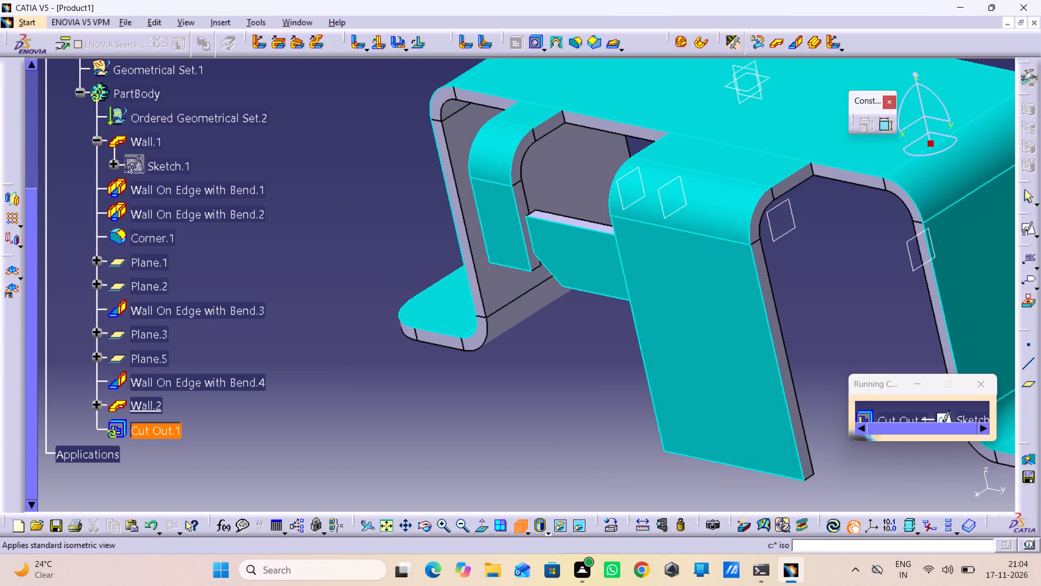
{"action": "middle_click_drag", "start_coordinate": [559, 457], "coordinate": [565, 494]}
{"action": "right_click", "coordinate": [559, 457]}
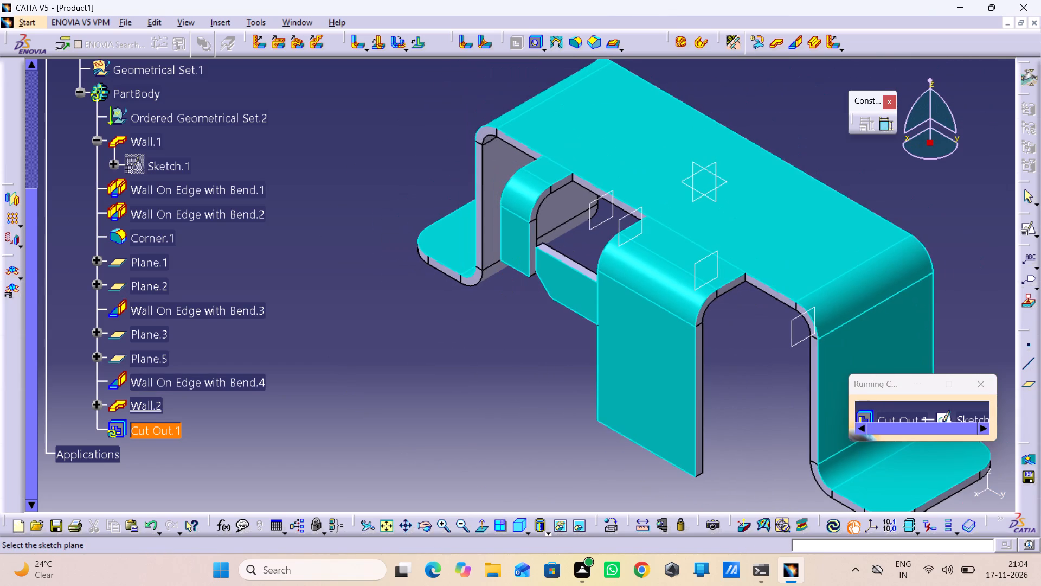
{"action": "middle_click_drag", "start_coordinate": [541, 420], "coordinate": [491, 376]}
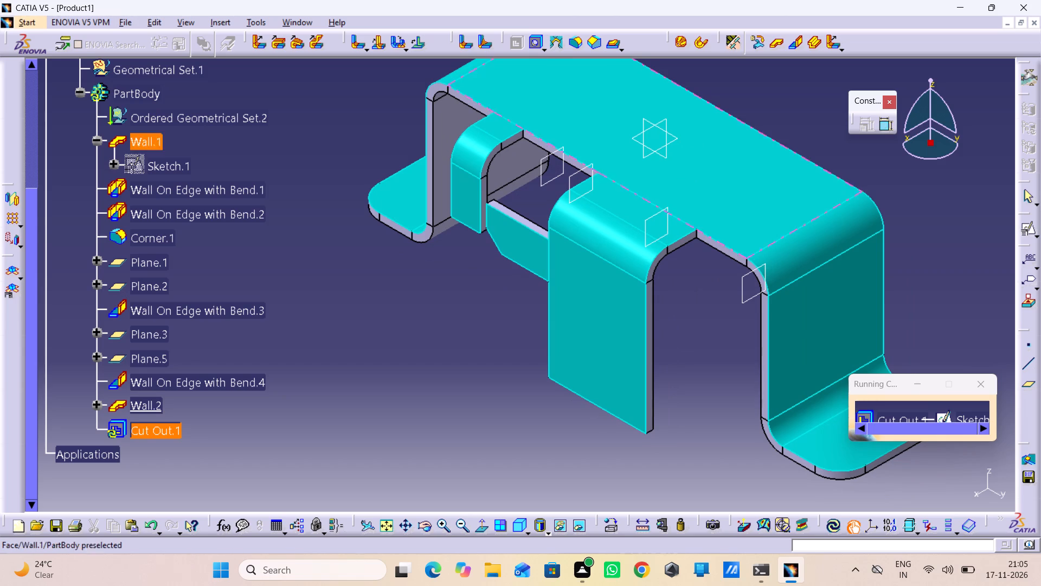
{"action": "middle_click_drag", "start_coordinate": [910, 247], "coordinate": [118, 14]}
{"action": "right_click_drag", "start_coordinate": [908, 245], "coordinate": [118, 14]}
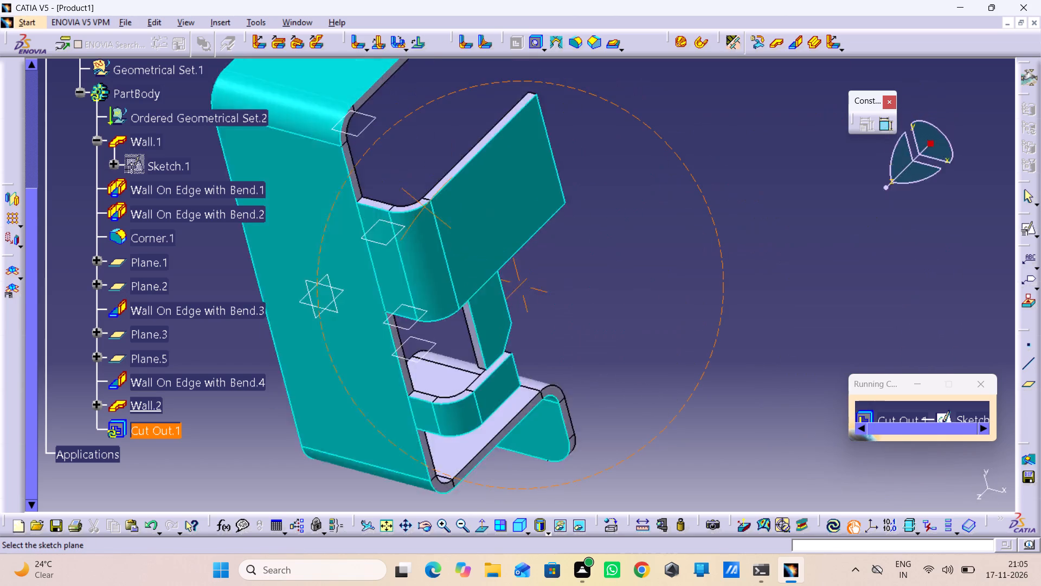
{"action": "right_click_drag", "start_coordinate": [118, 14], "coordinate": [0, 128]}
{"action": "middle_click_drag", "start_coordinate": [118, 14], "coordinate": [155, 93]}
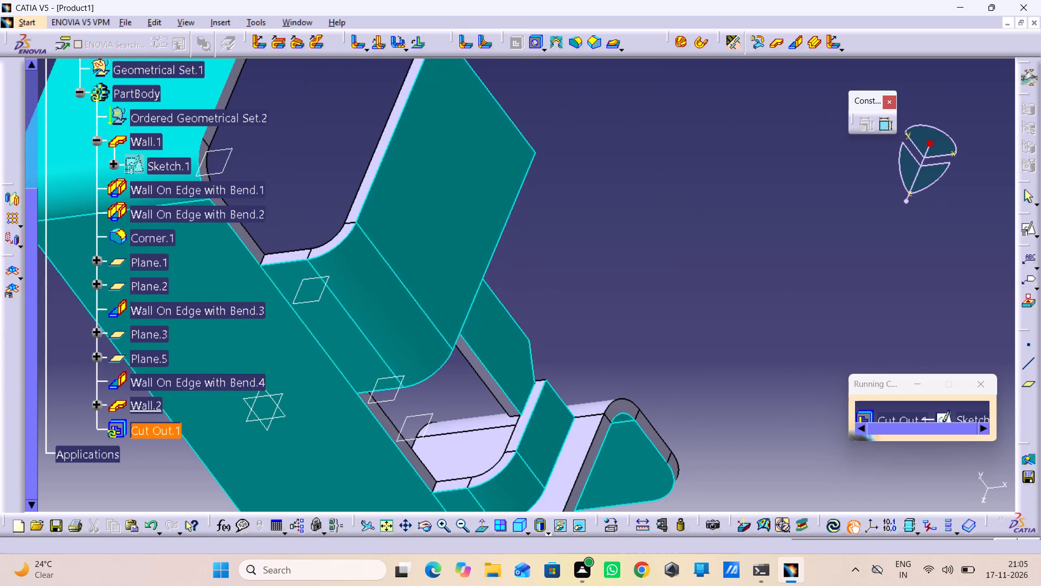
{"action": "middle_click_drag", "start_coordinate": [698, 174], "coordinate": [687, 320]}
{"action": "right_click", "coordinate": [698, 174]}
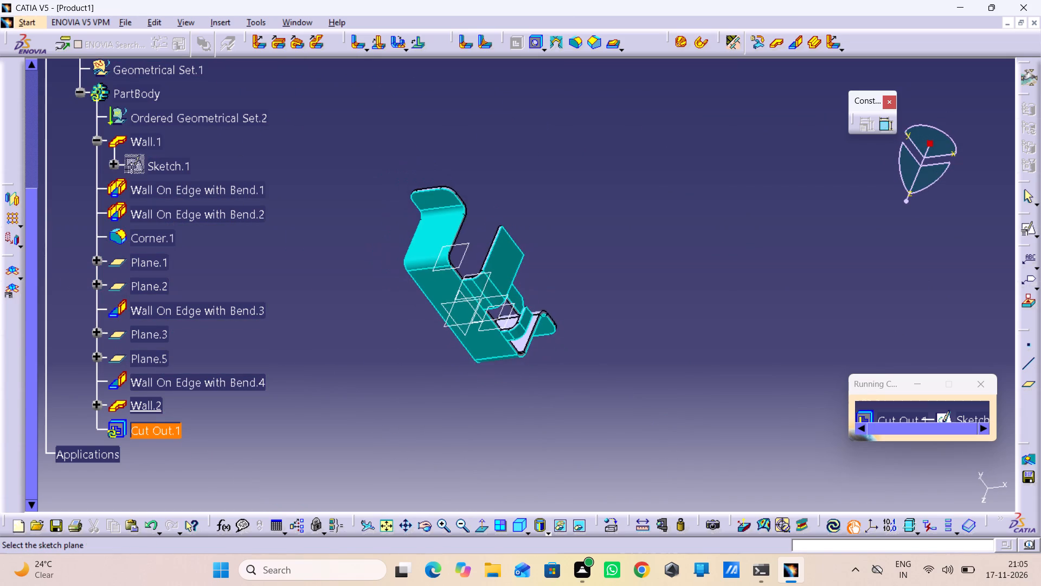
{"action": "middle_click_drag", "start_coordinate": [687, 317], "coordinate": [508, 372]}
{"action": "right_click_drag", "start_coordinate": [687, 317], "coordinate": [508, 371]}
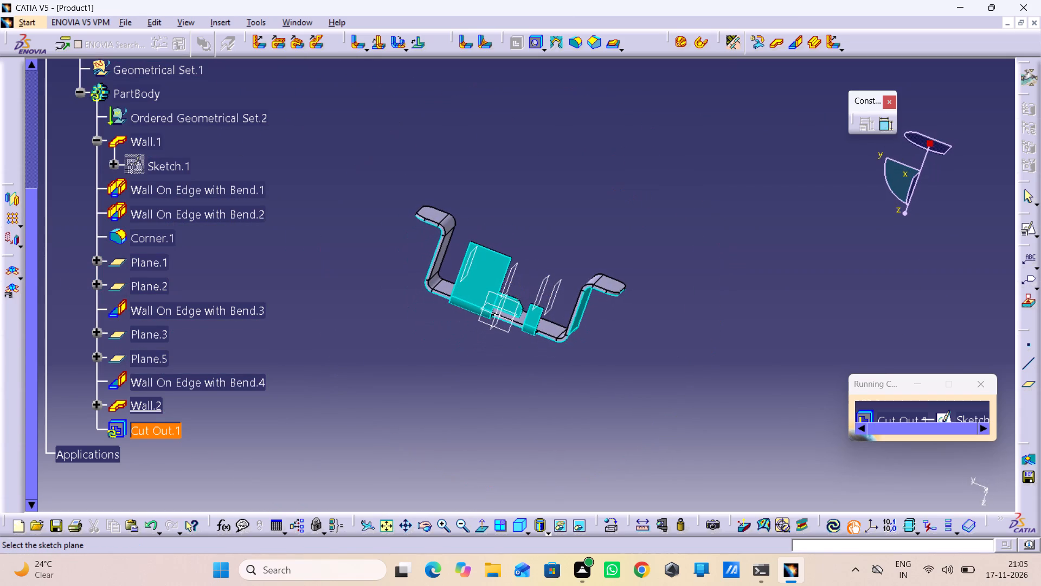
{"action": "middle_click_drag", "start_coordinate": [657, 407], "coordinate": [652, 326]}
{"action": "right_click", "coordinate": [659, 407]}
{"action": "middle_click_drag", "start_coordinate": [715, 424], "coordinate": [767, 322]}
{"action": "right_click_drag", "start_coordinate": [756, 415], "coordinate": [767, 322]}
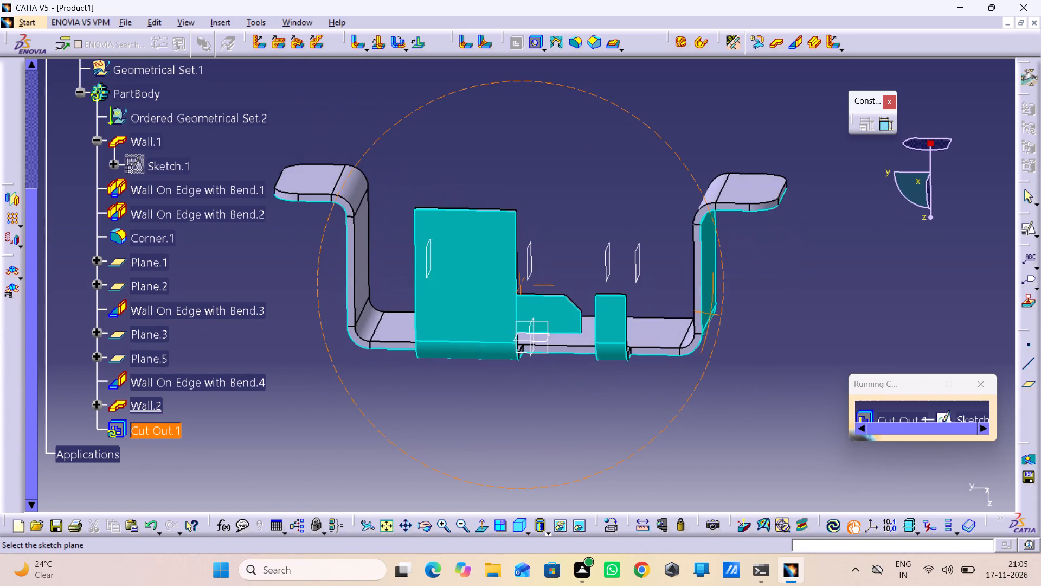
{"action": "right_click_drag", "start_coordinate": [767, 322], "coordinate": [767, 307]}
{"action": "middle_click_drag", "start_coordinate": [767, 322], "coordinate": [768, 306]}
{"action": "middle_click_drag", "start_coordinate": [768, 307], "coordinate": [768, 270]}
{"action": "right_click", "coordinate": [768, 307]}
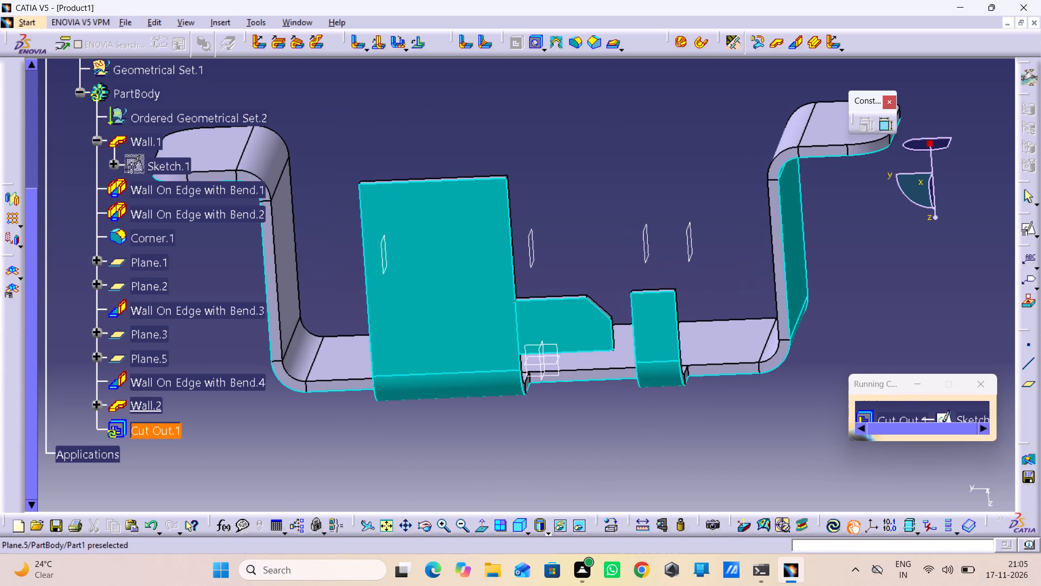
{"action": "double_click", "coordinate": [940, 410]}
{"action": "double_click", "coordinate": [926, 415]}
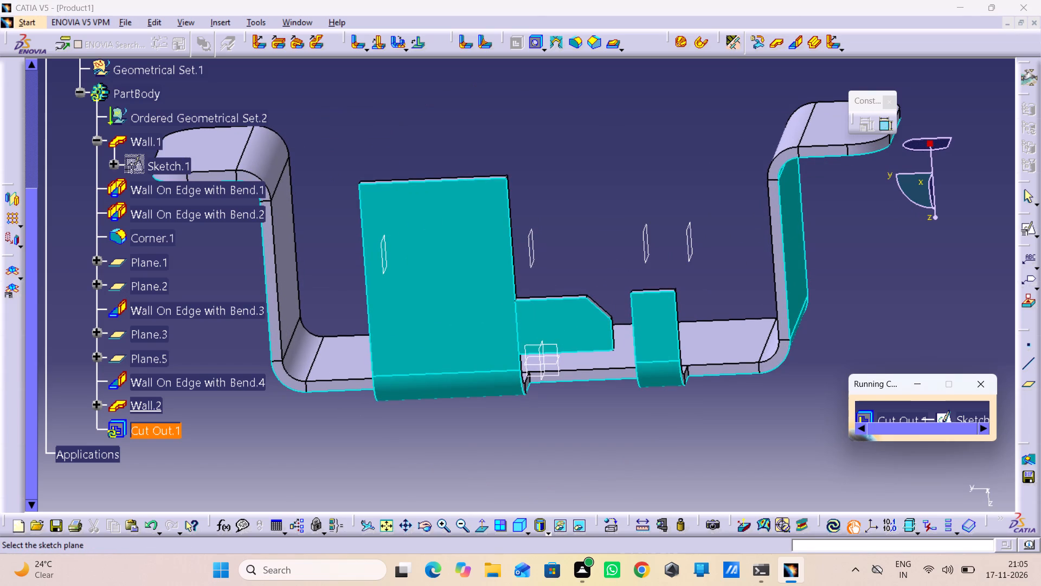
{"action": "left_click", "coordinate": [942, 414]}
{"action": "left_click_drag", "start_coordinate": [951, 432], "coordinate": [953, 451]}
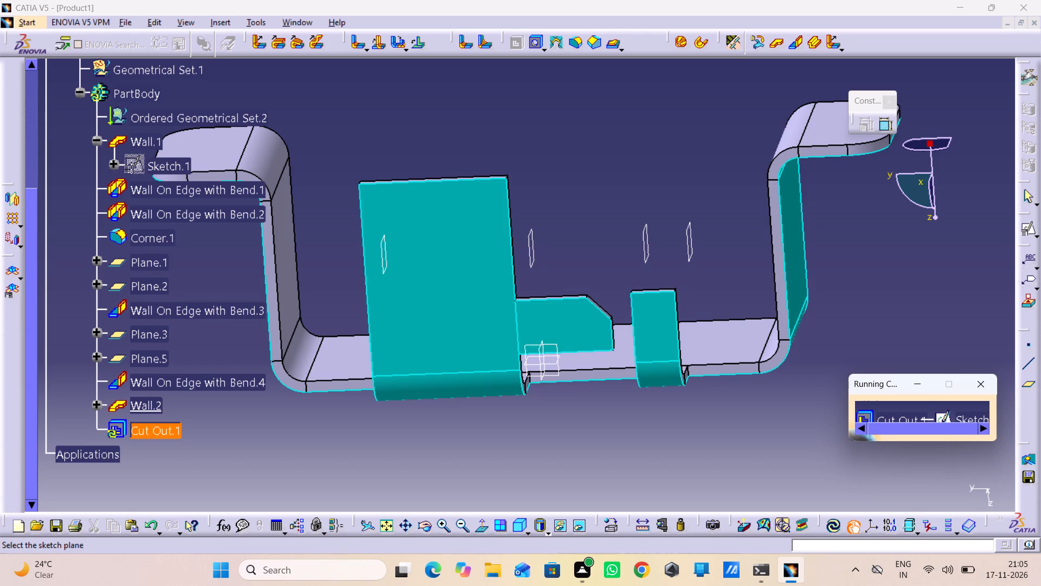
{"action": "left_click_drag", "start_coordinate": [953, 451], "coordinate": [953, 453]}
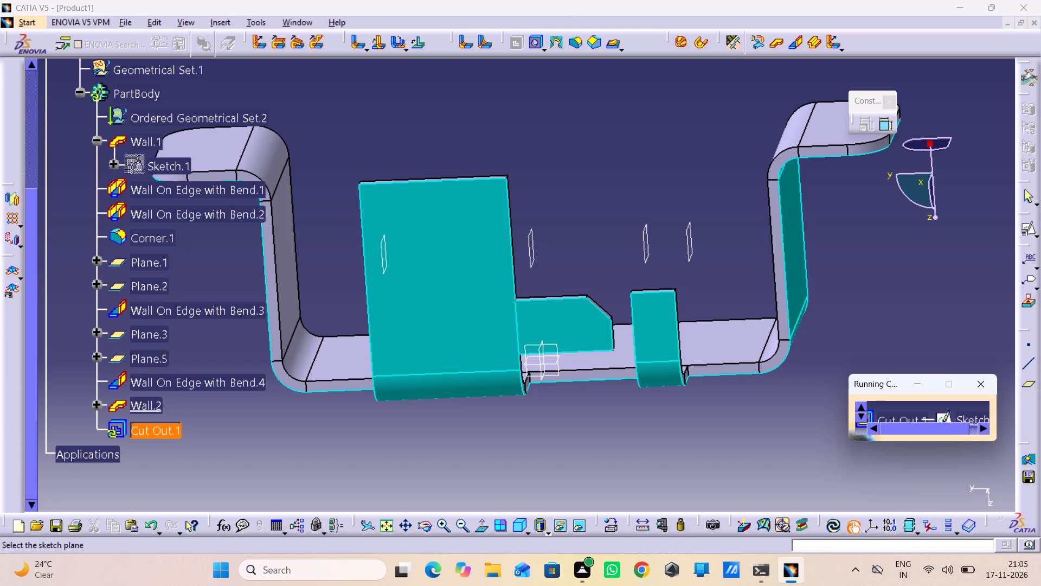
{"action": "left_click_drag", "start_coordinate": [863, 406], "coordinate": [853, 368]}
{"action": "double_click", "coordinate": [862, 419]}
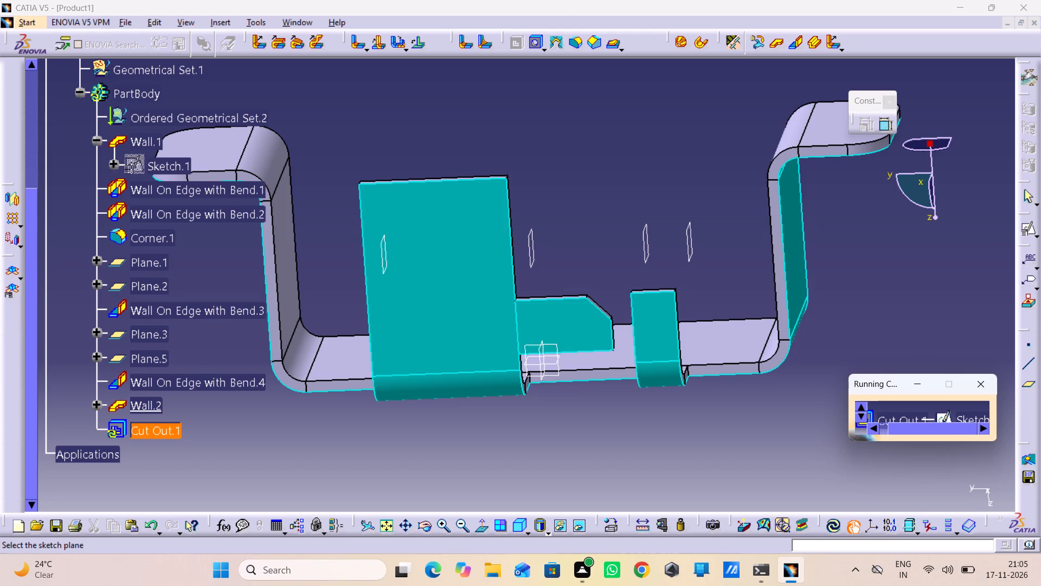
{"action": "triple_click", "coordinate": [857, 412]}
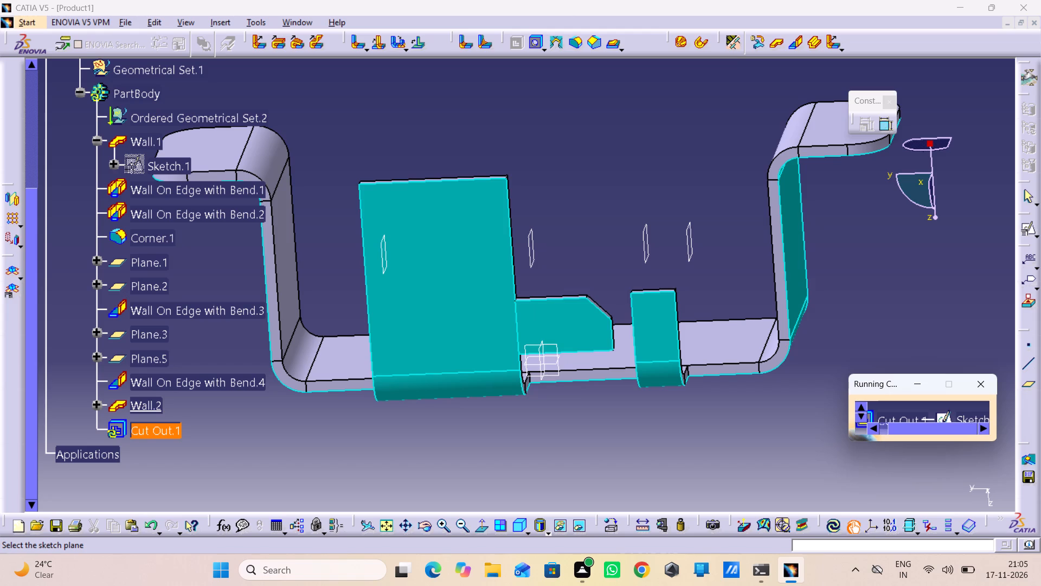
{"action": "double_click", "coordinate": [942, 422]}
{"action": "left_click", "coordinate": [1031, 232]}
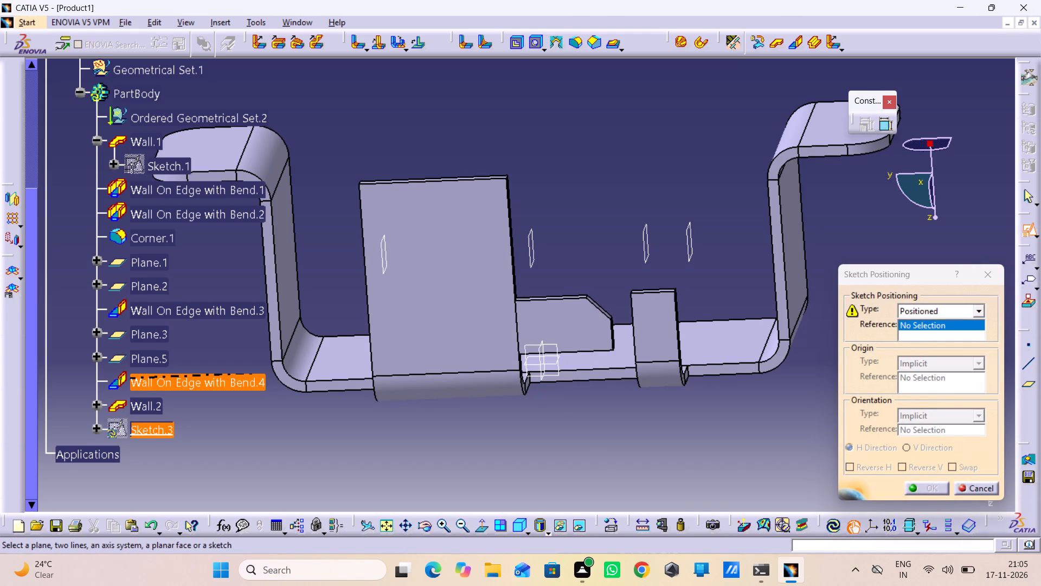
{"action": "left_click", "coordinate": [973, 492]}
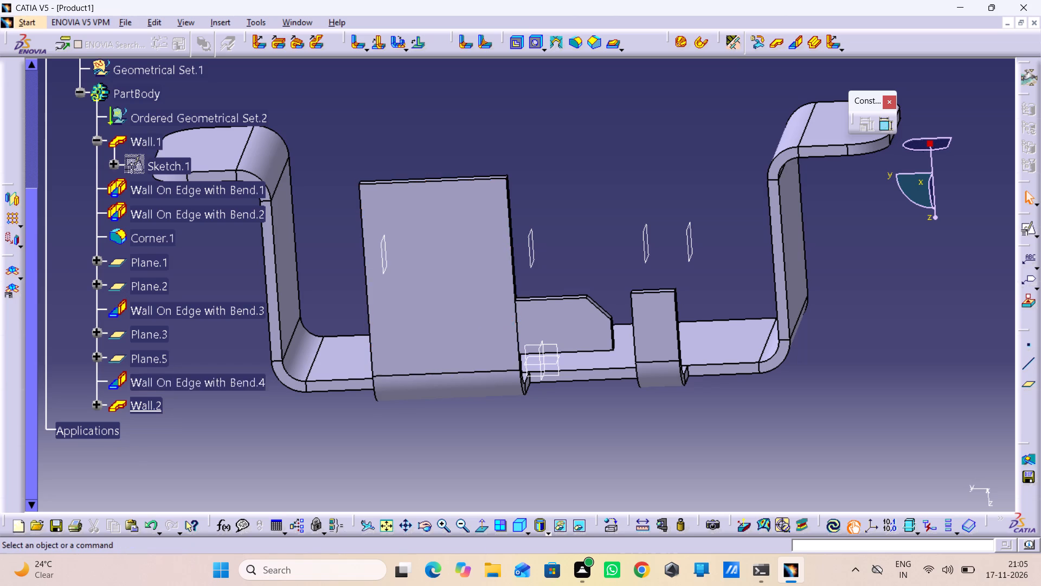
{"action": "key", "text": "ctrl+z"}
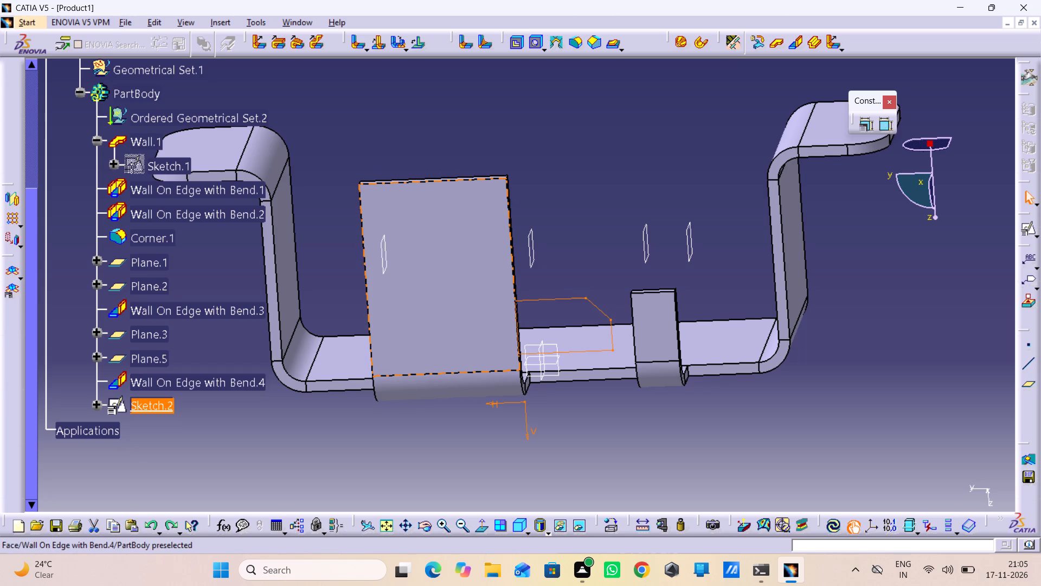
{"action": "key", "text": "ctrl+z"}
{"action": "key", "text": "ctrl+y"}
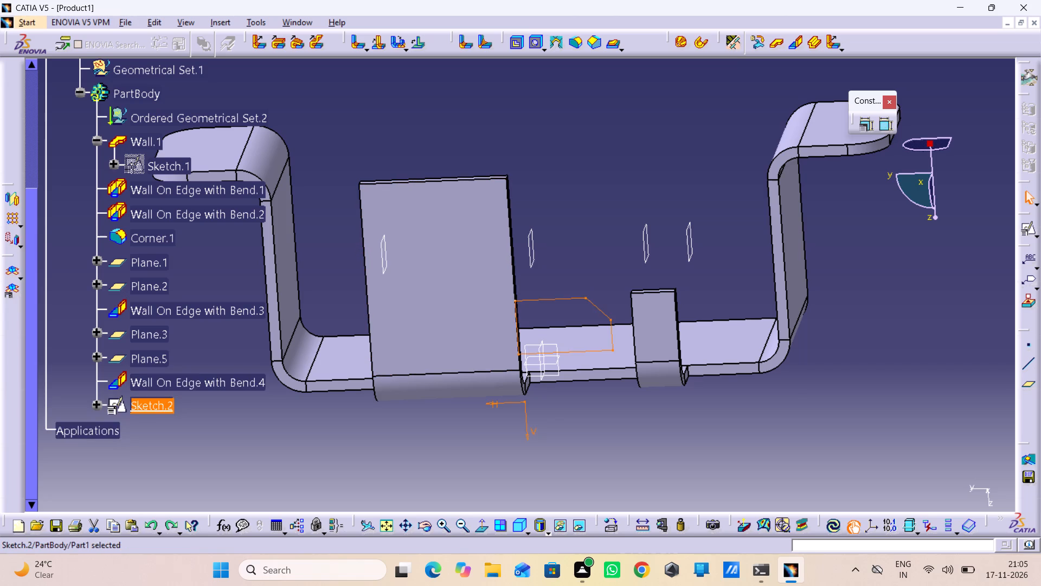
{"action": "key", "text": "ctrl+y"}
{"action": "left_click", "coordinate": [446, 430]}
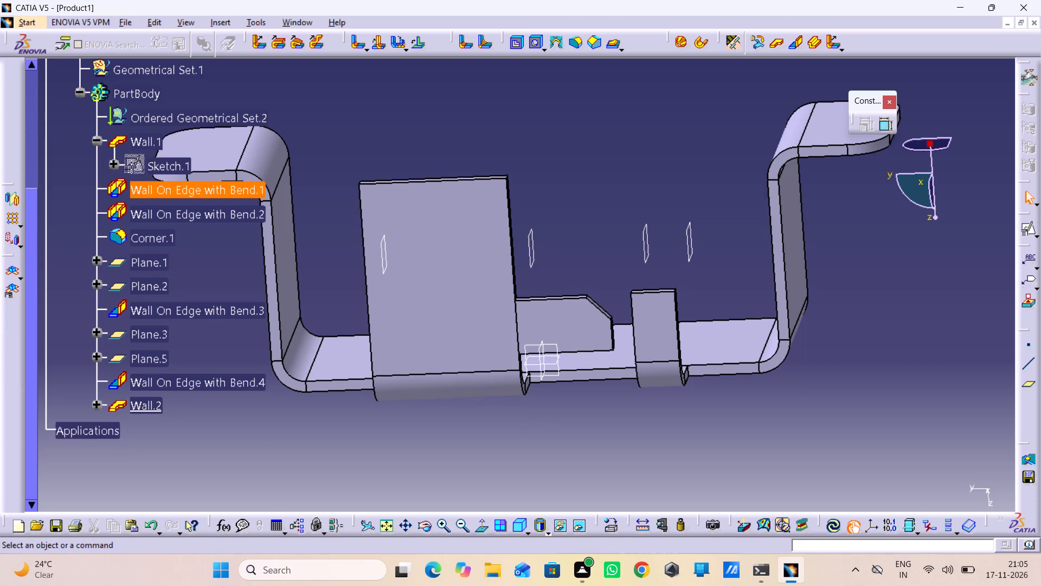
Start a Sheetmetal standard cutout with an Up to next end limit.
{"action": "left_click", "coordinate": [531, 44]}
{"action": "left_click", "coordinate": [521, 40]}
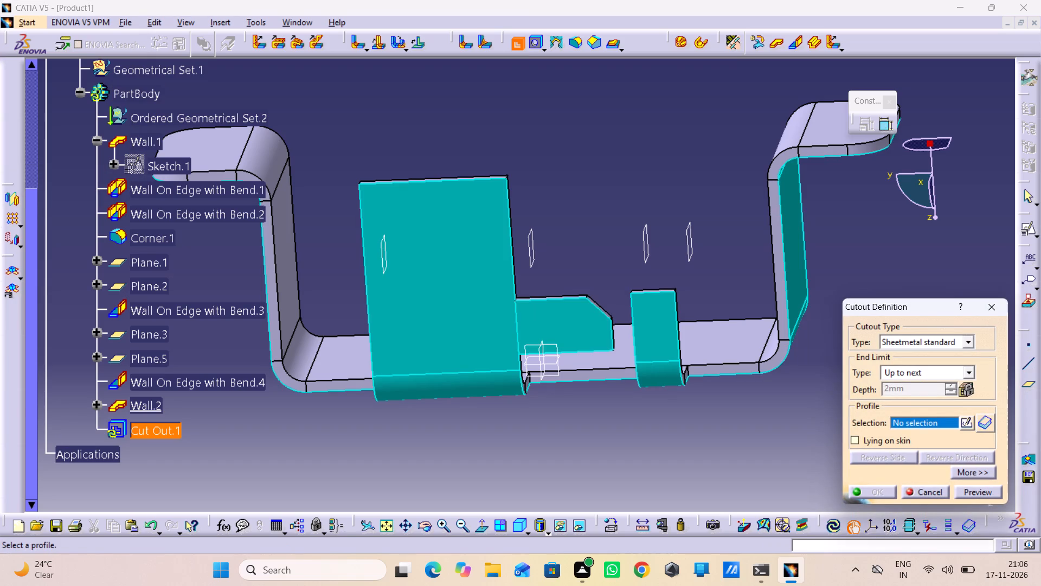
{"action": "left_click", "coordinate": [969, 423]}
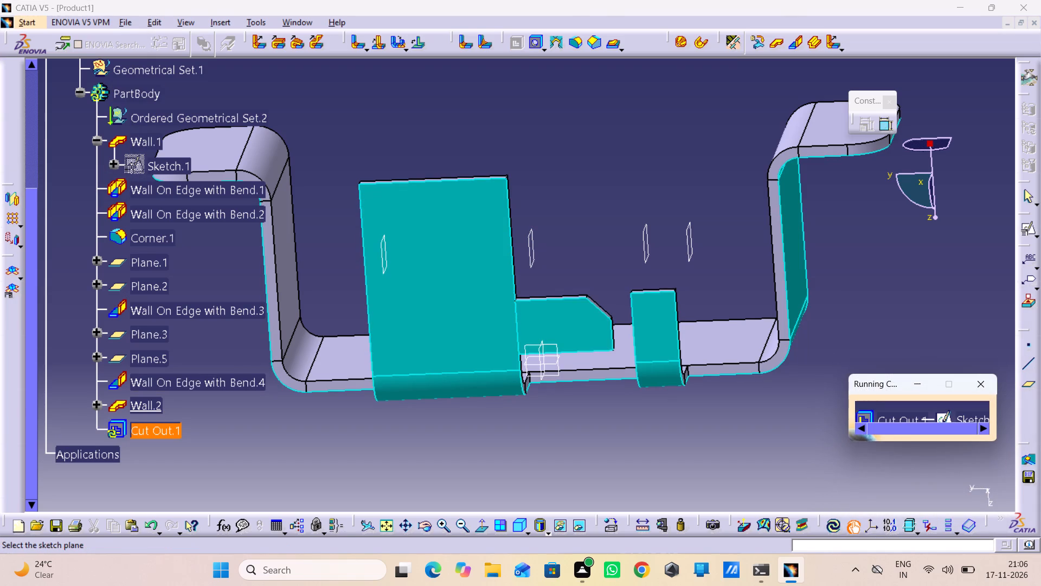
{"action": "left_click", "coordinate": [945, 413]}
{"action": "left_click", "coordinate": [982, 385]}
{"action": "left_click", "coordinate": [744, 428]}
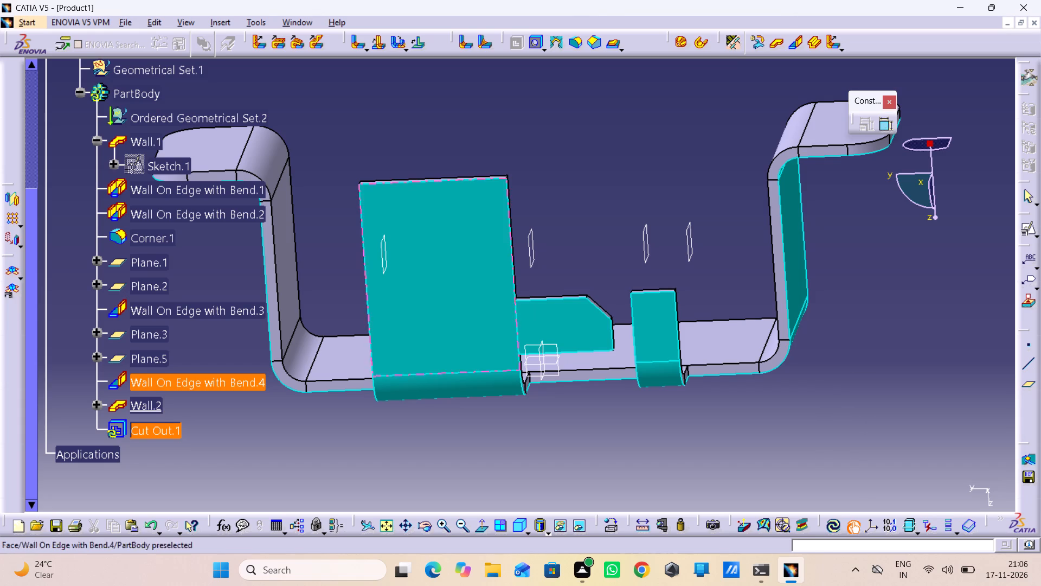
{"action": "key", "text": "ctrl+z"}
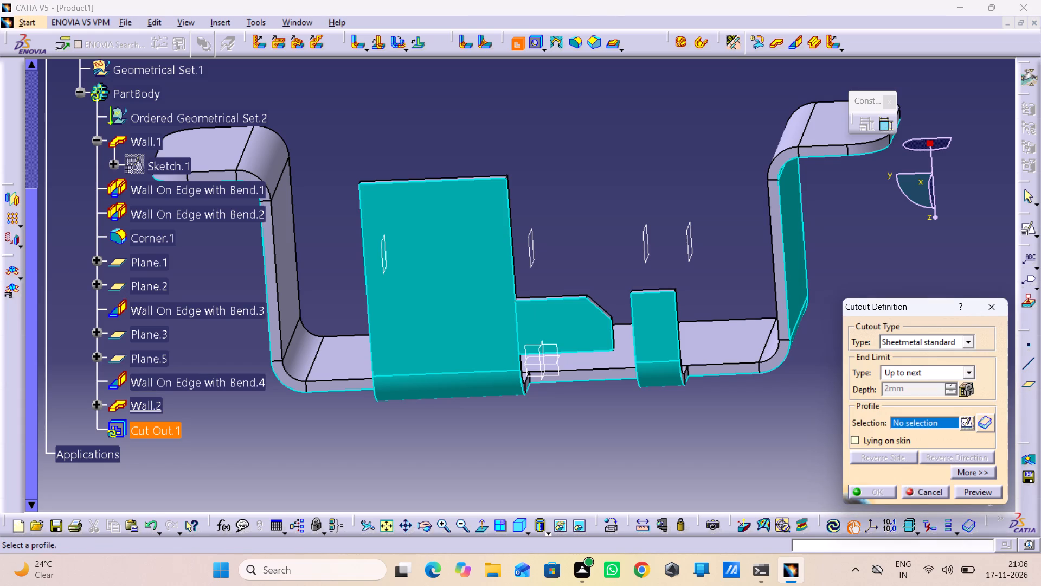
Open a new profile sketch for the cutout on the wide tab's flat outer face.
{"action": "left_click", "coordinate": [966, 421]}
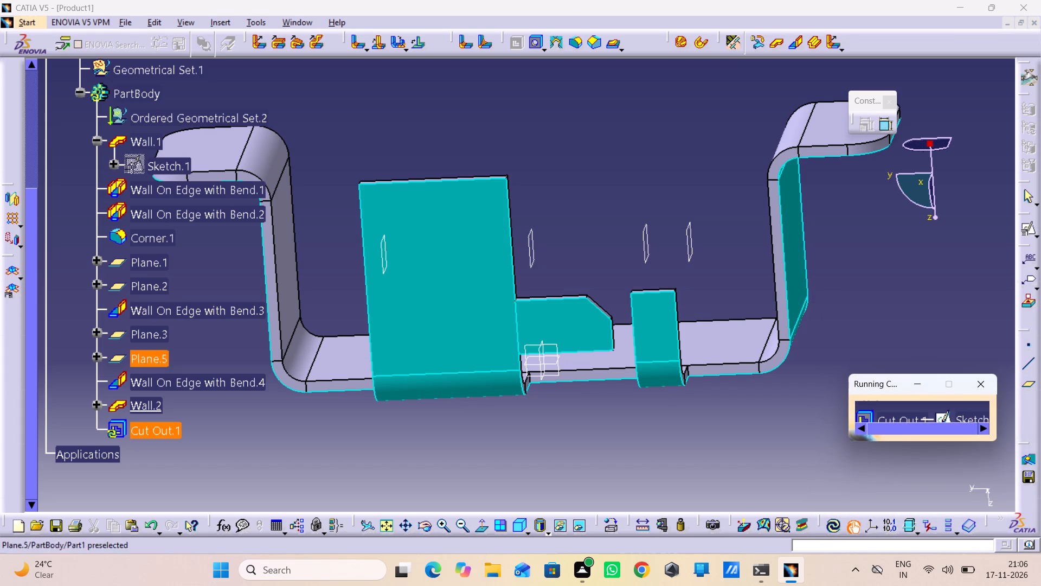
{"action": "left_click", "coordinate": [437, 284]}
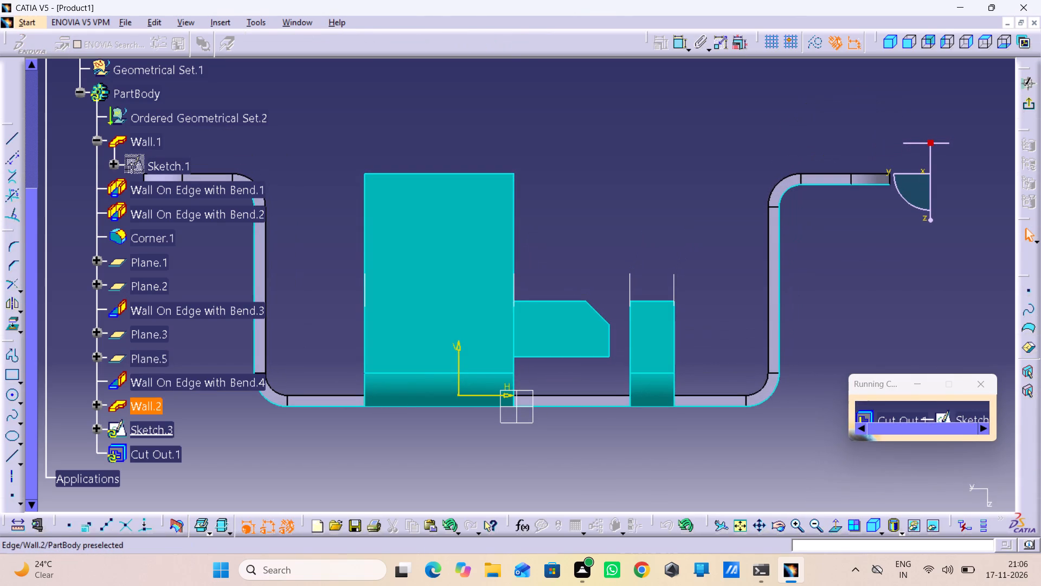
{"action": "left_click", "coordinate": [588, 261]}
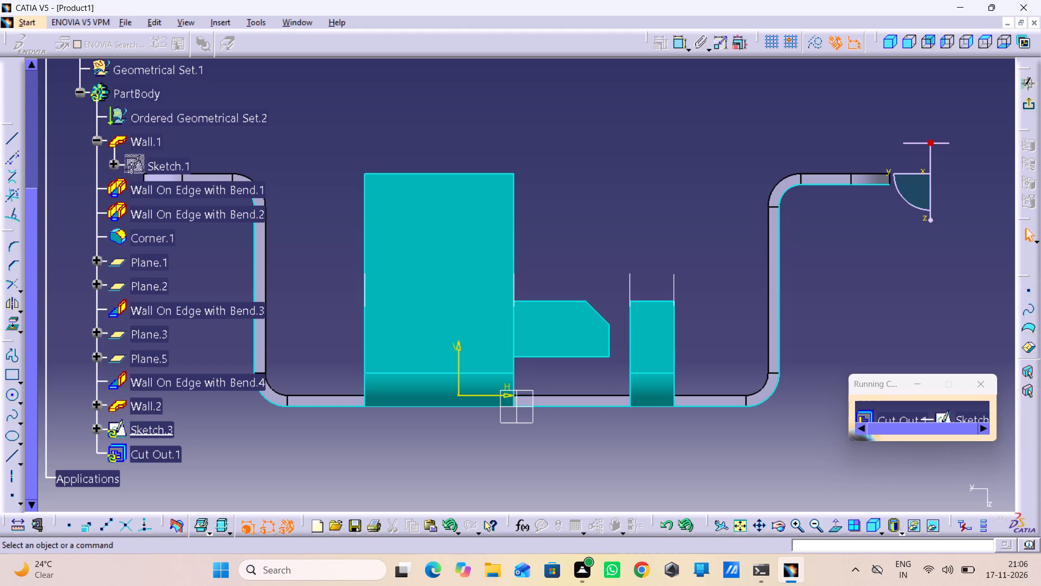
{"action": "left_click", "coordinate": [478, 431]}
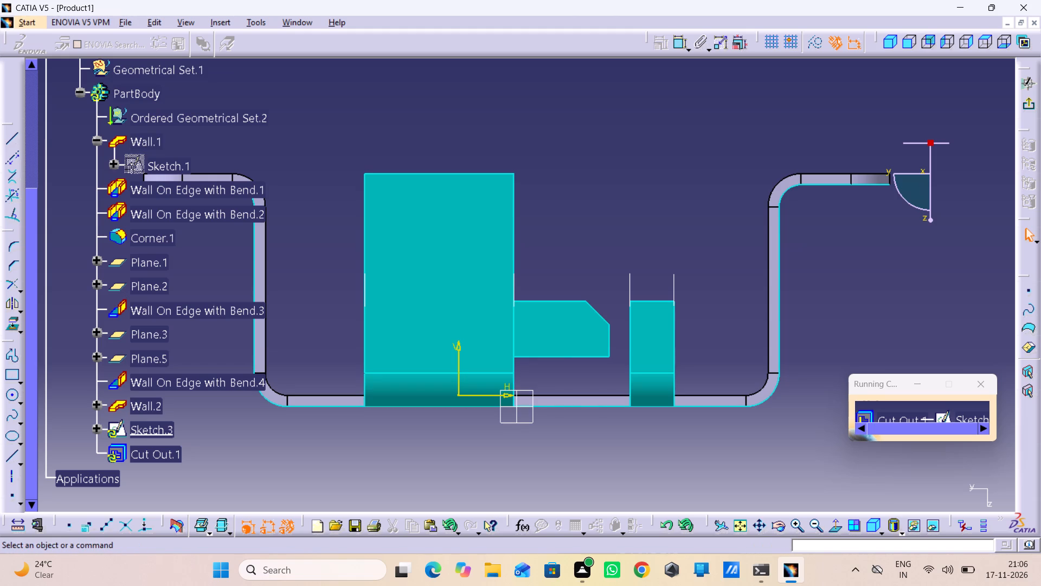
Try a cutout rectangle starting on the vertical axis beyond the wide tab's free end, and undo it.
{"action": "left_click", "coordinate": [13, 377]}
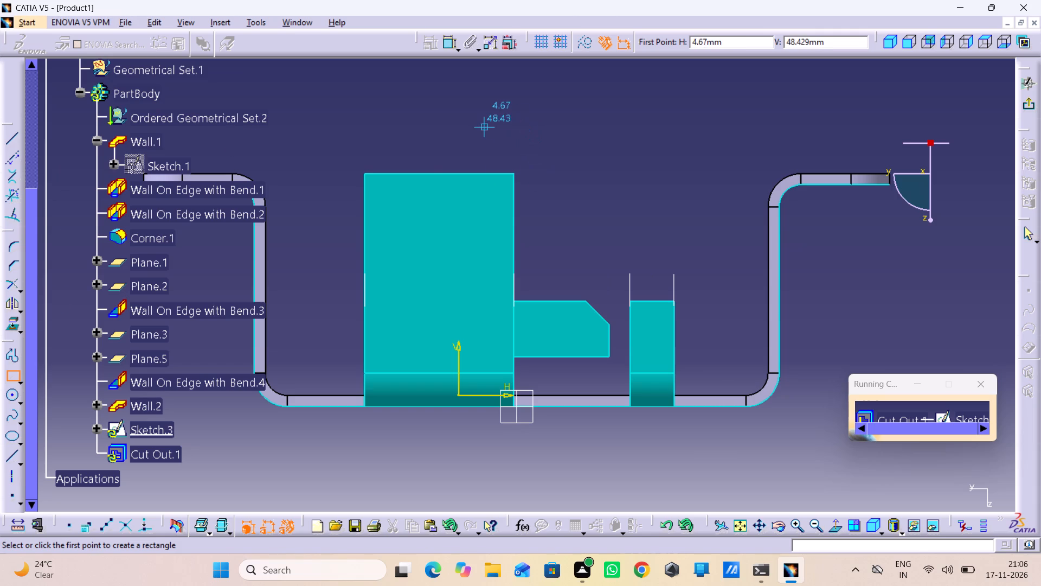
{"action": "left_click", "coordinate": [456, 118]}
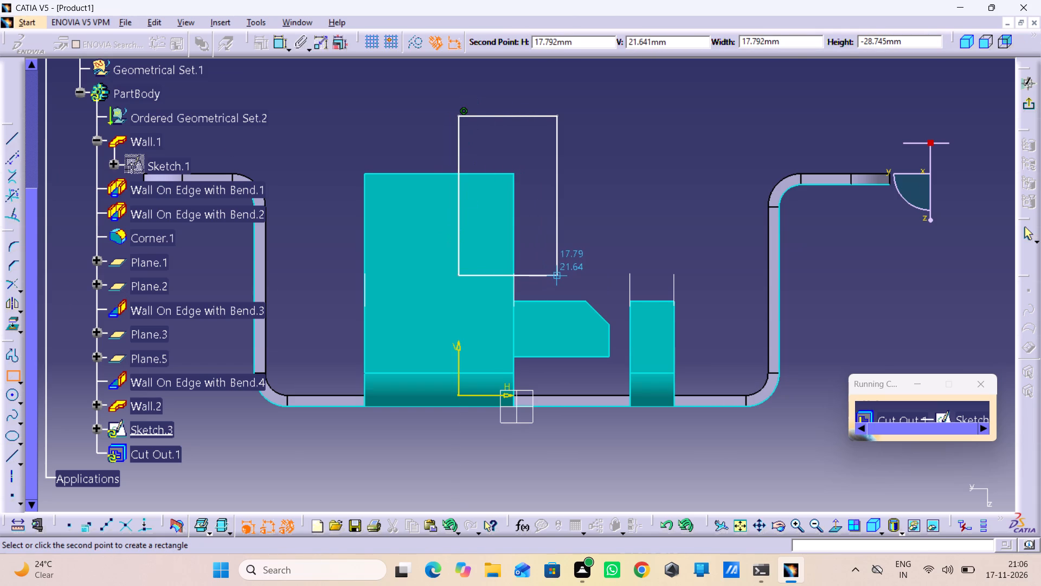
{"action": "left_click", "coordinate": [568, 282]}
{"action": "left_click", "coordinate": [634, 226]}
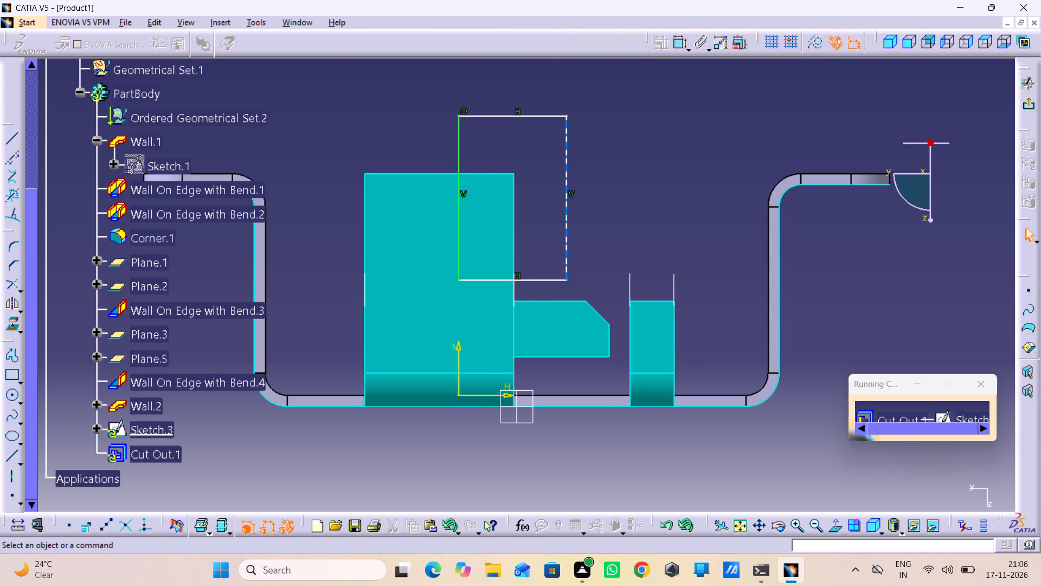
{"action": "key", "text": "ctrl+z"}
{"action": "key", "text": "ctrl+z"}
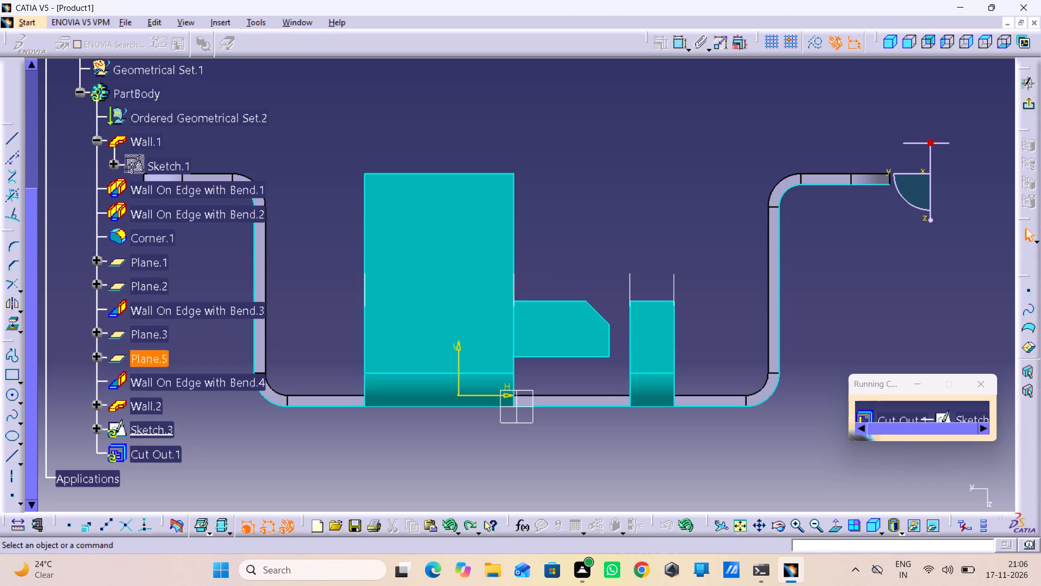
Sketch a rectangle overlapping the wide tab's corner, crossing its free end and the side edge that carries the chamfered wall.
{"action": "left_click", "coordinate": [15, 371]}
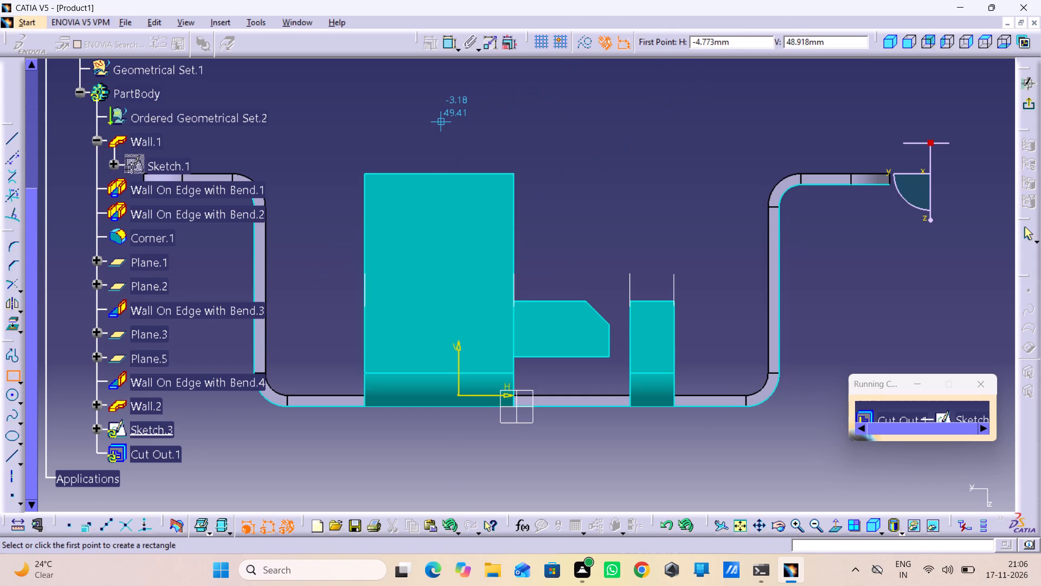
{"action": "left_click", "coordinate": [432, 125]}
{"action": "left_click", "coordinate": [532, 277]}
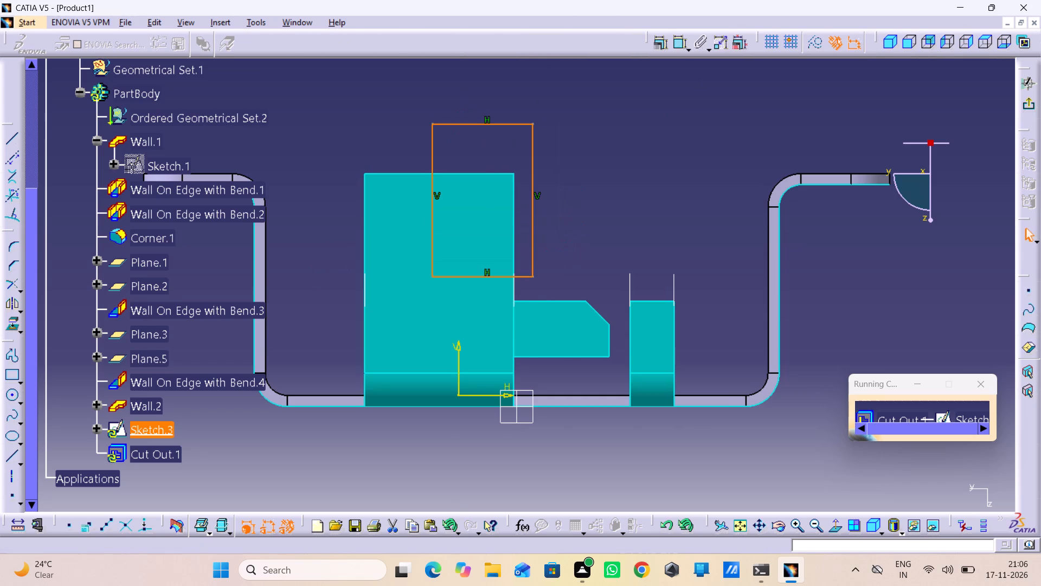
{"action": "left_click", "coordinate": [629, 273]}
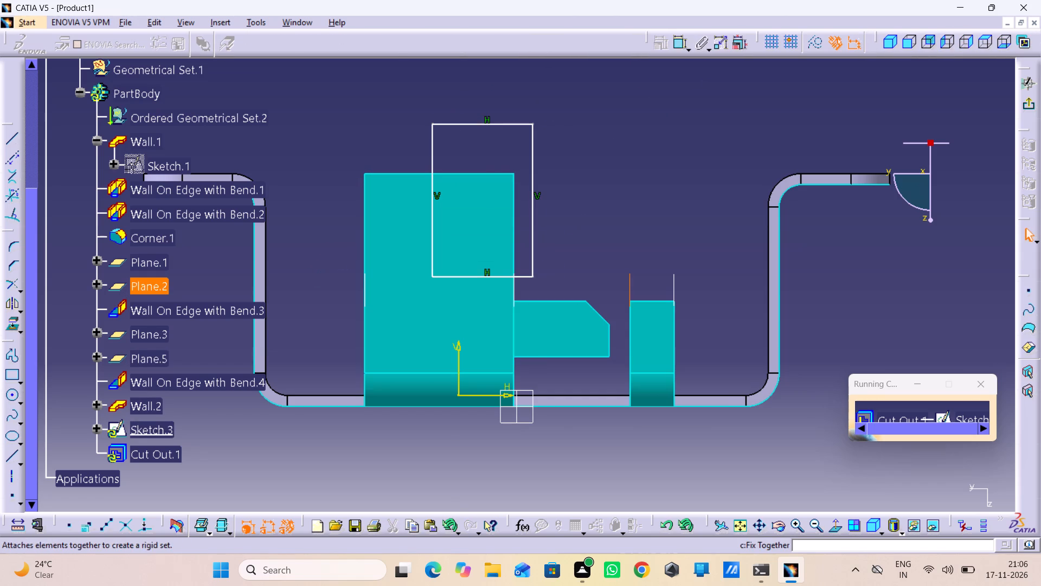
Begin dimensioning the cutout rectangle from its lower line.
{"action": "double_click", "coordinate": [684, 46]}
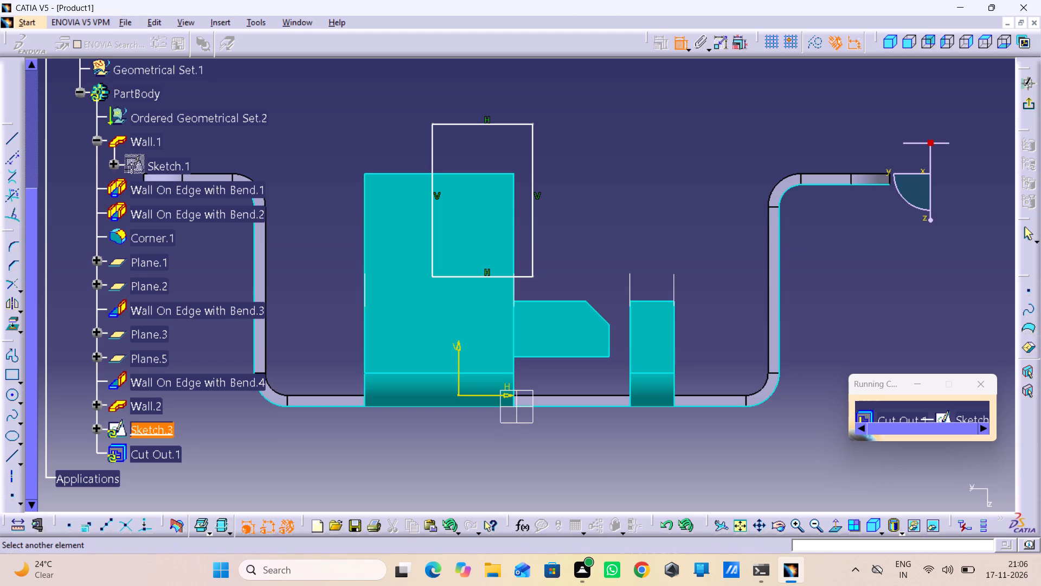
{"action": "left_click", "coordinate": [517, 279]}
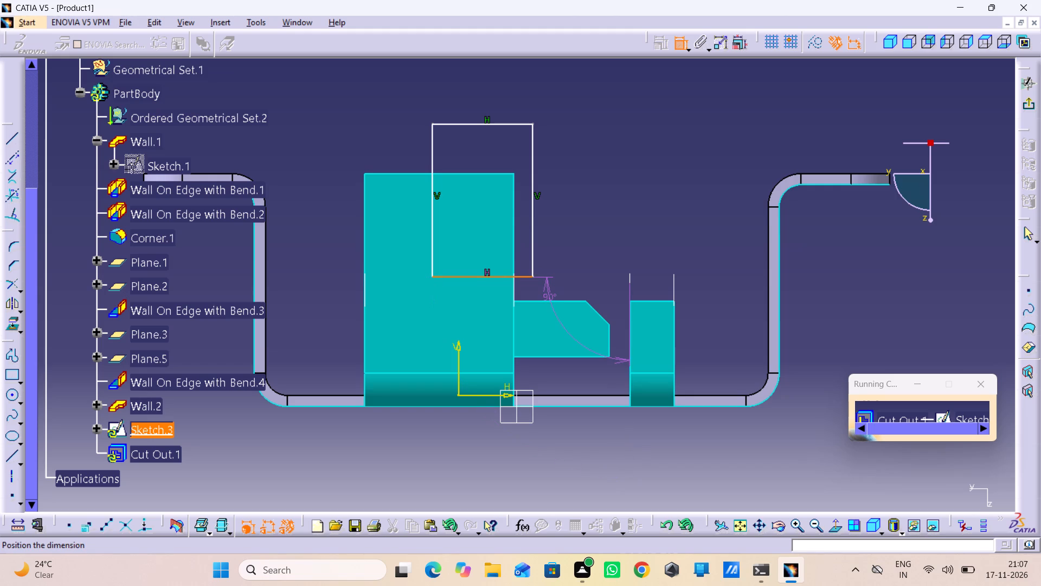
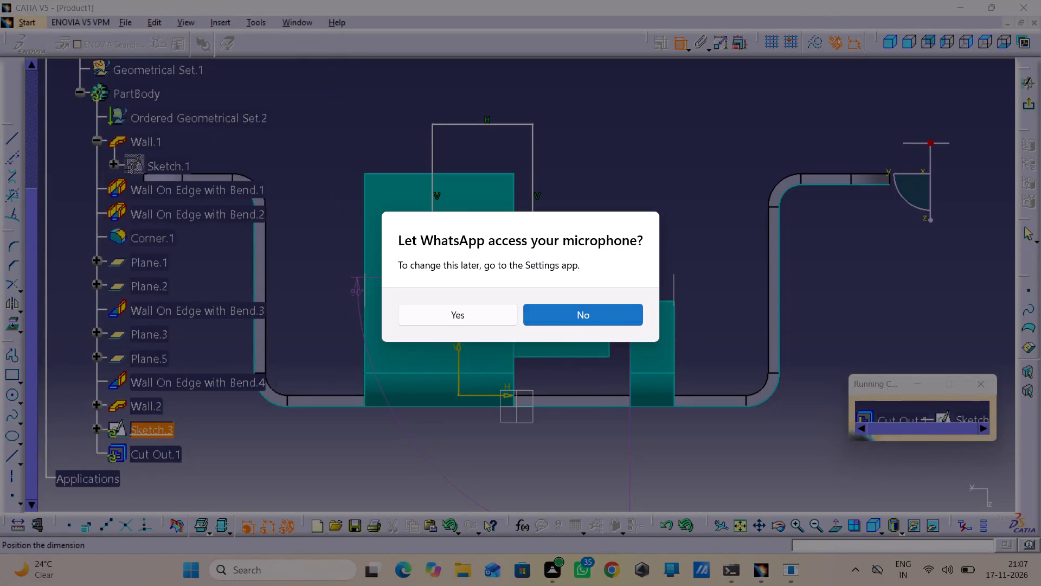
Deny WhatsApp access to the microphone.
{"action": "left_click", "coordinate": [711, 187]}
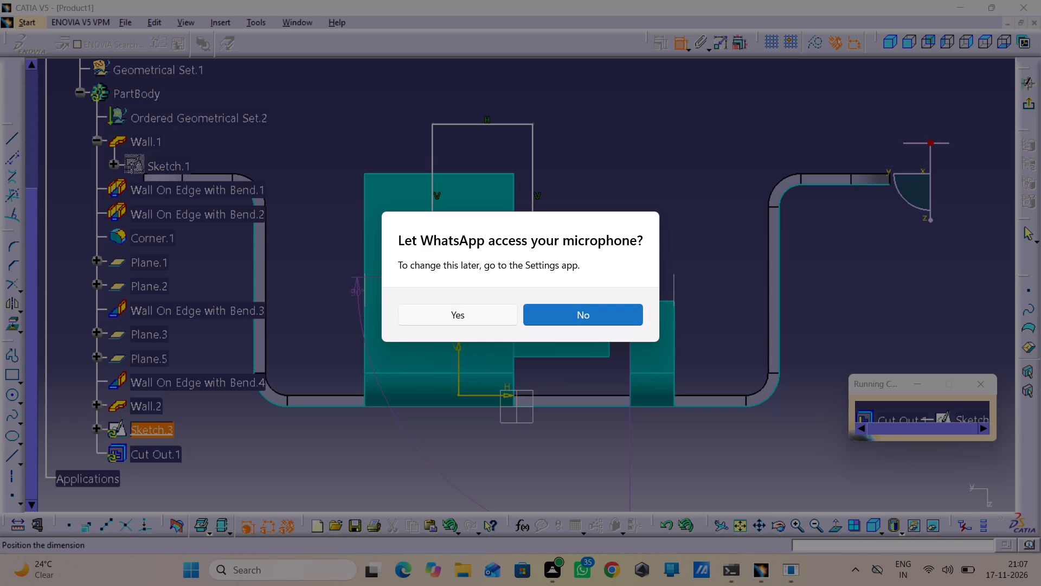
{"action": "left_click", "coordinate": [587, 320]}
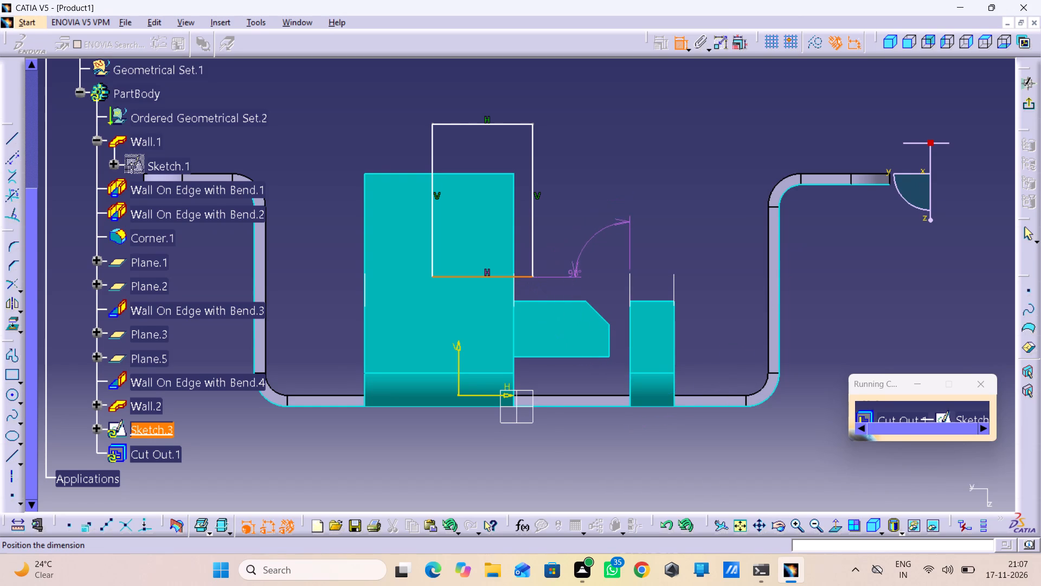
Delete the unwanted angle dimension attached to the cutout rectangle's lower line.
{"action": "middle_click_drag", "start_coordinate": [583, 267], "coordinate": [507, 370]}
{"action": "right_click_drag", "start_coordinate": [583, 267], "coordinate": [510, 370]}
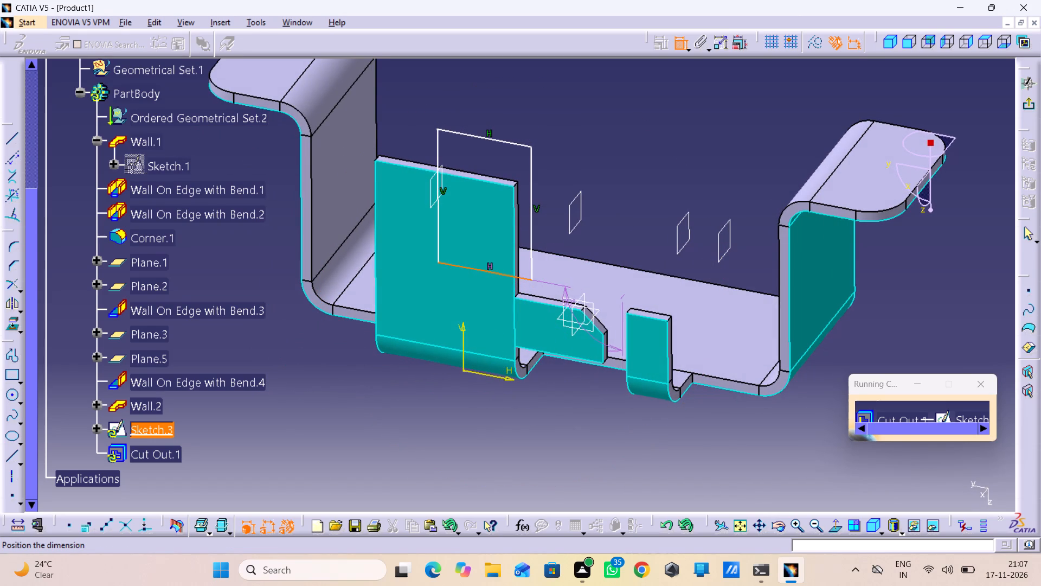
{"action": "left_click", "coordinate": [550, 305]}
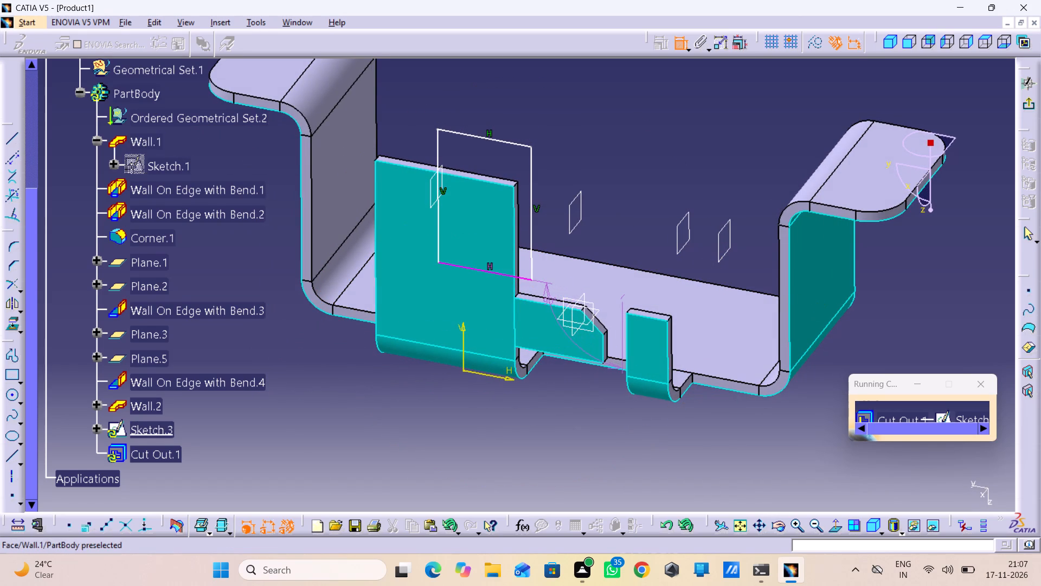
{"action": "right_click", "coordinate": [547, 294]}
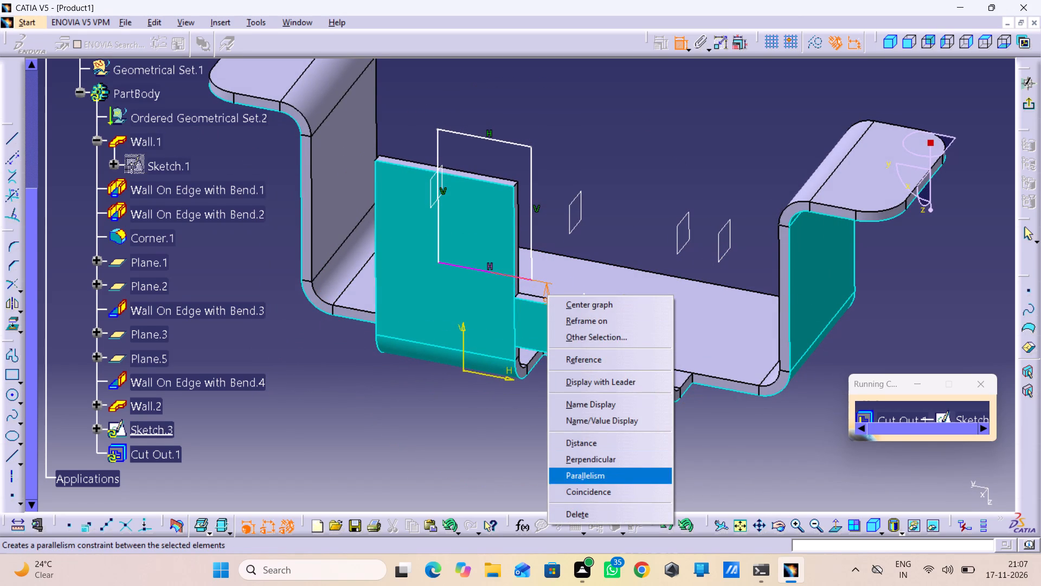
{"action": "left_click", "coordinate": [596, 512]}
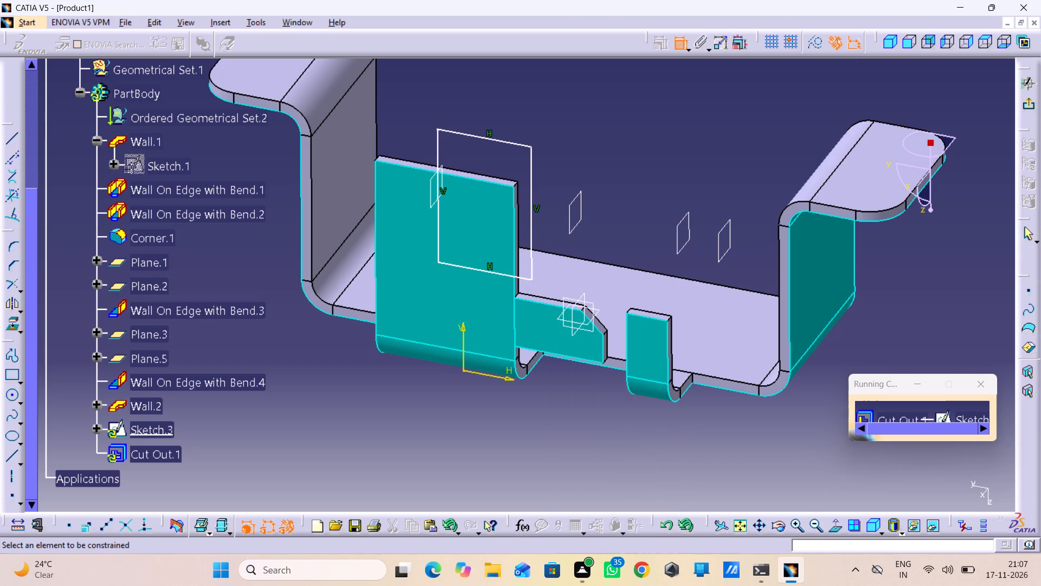
Close the running commands window, leave the Constraint command and undo the cutout rectangle on the wide tab.
{"action": "middle_click_drag", "start_coordinate": [601, 450], "coordinate": [605, 428]}
{"action": "right_click", "coordinate": [601, 450]}
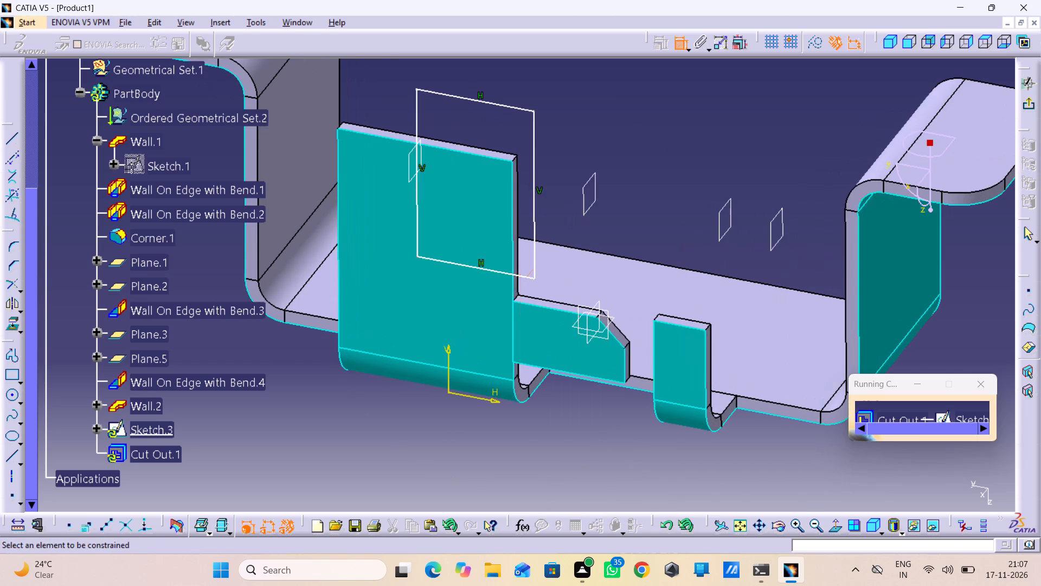
{"action": "middle_click_drag", "start_coordinate": [605, 428], "coordinate": [708, 343]}
{"action": "right_click", "coordinate": [701, 309]}
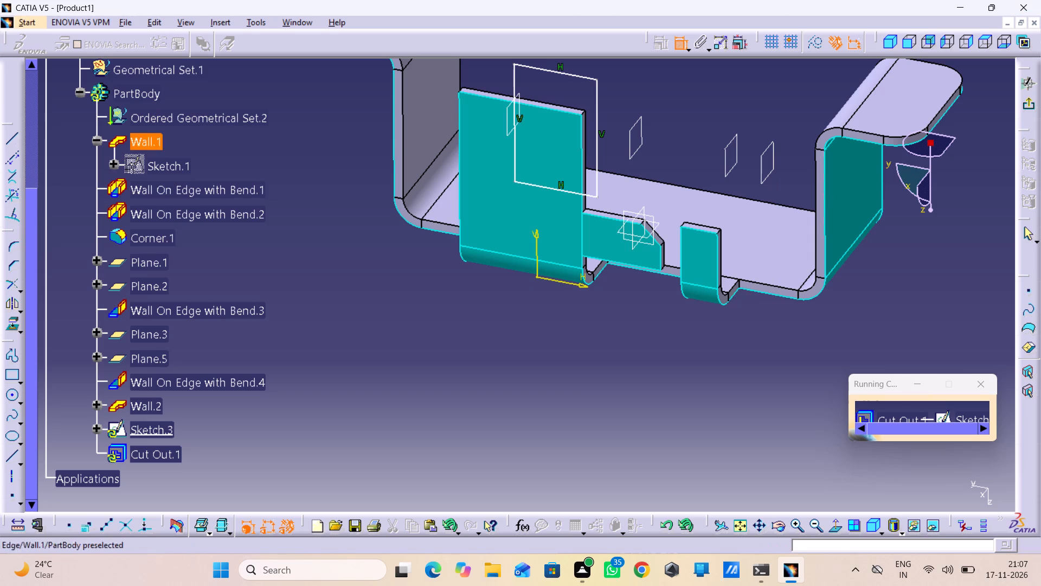
{"action": "left_click", "coordinate": [479, 336]}
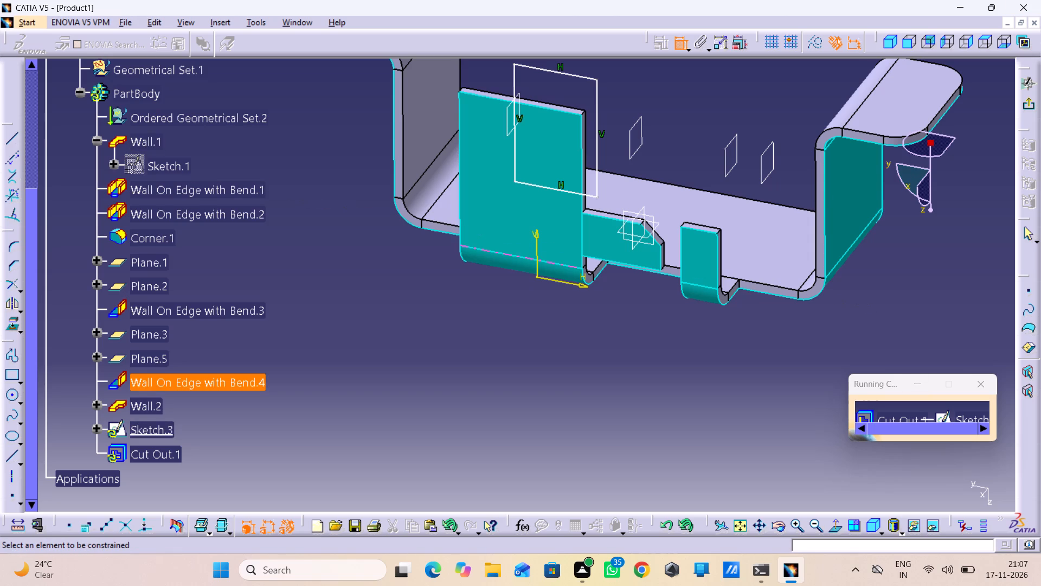
{"action": "left_click", "coordinate": [512, 222]}
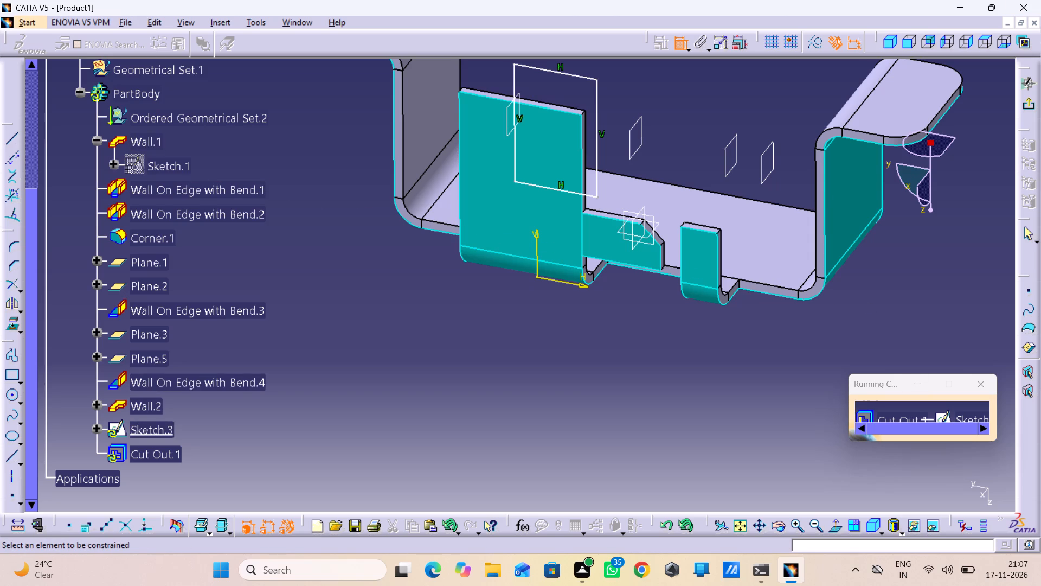
{"action": "key", "text": "ctrl+z"}
{"action": "left_click", "coordinate": [987, 384]}
{"action": "left_click", "coordinate": [710, 367]}
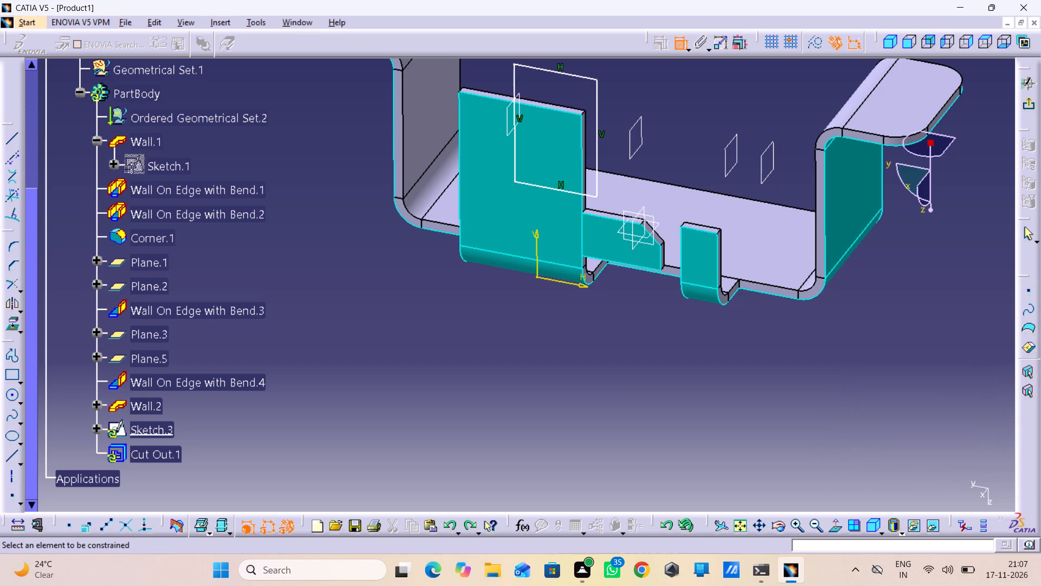
{"action": "key", "text": "ctrl+z"}
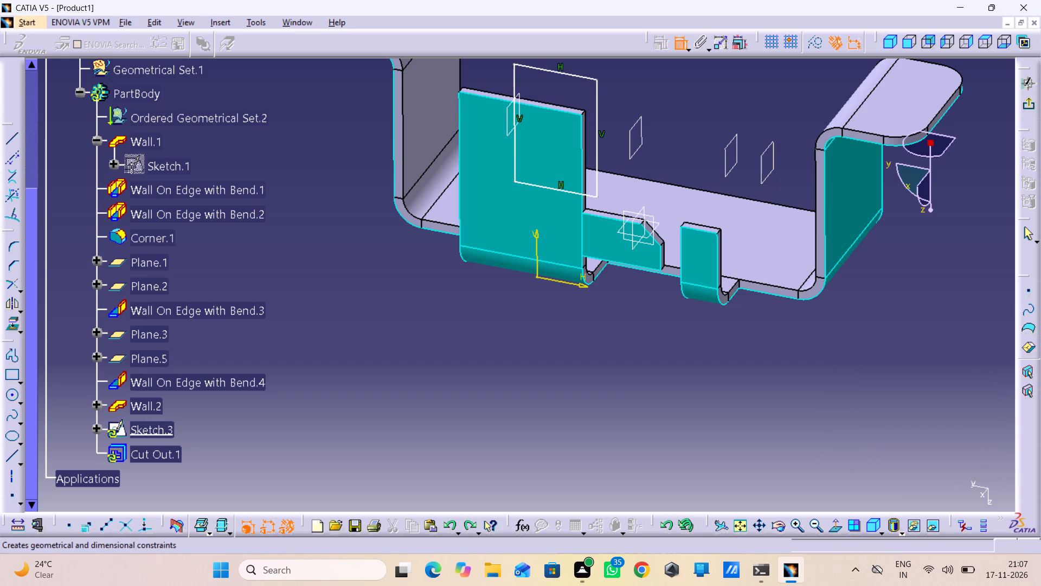
{"action": "left_click", "coordinate": [680, 46]}
{"action": "key", "text": "ctrl+z"}
{"action": "key", "text": "ctrl+z"}
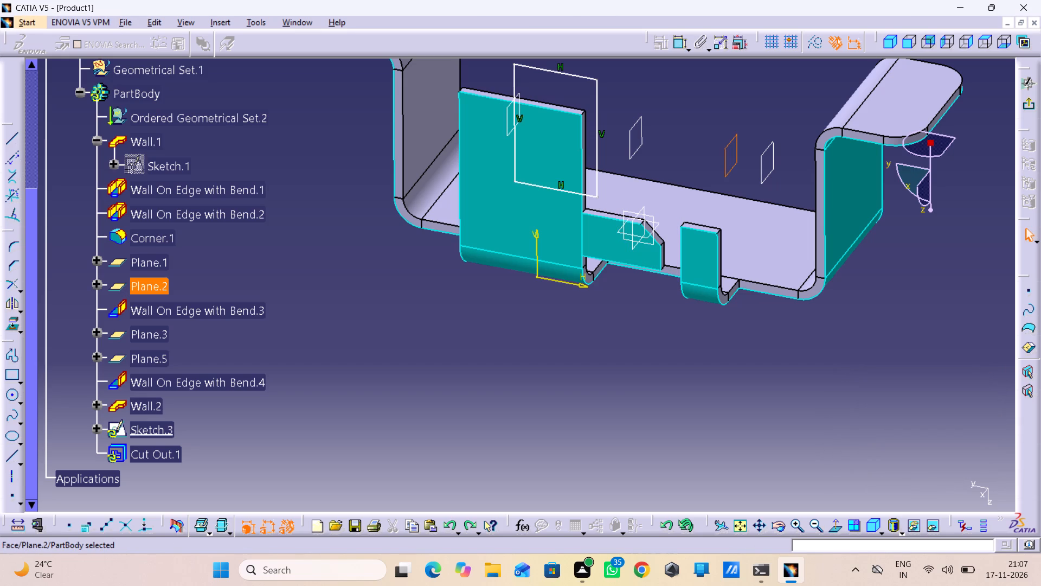
{"action": "key", "text": "ctrl+z"}
{"action": "key", "text": "ctrl+z"}
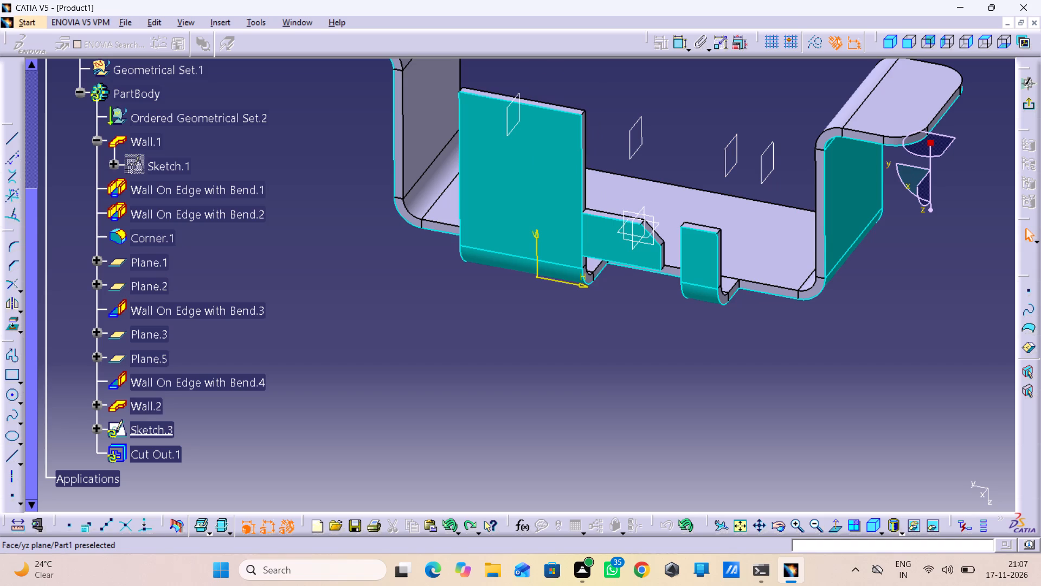
{"action": "key", "text": "ctrl+z"}
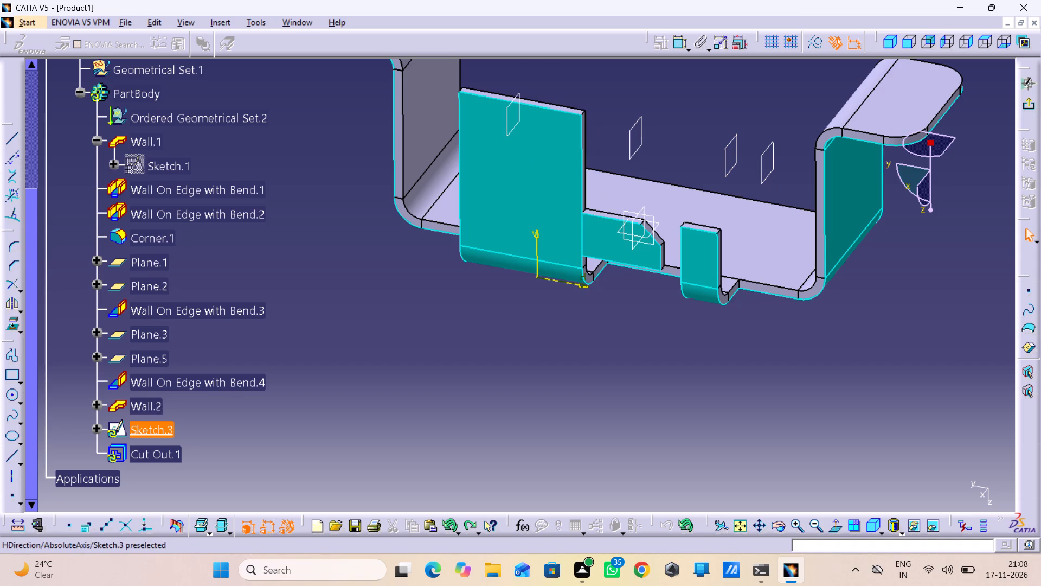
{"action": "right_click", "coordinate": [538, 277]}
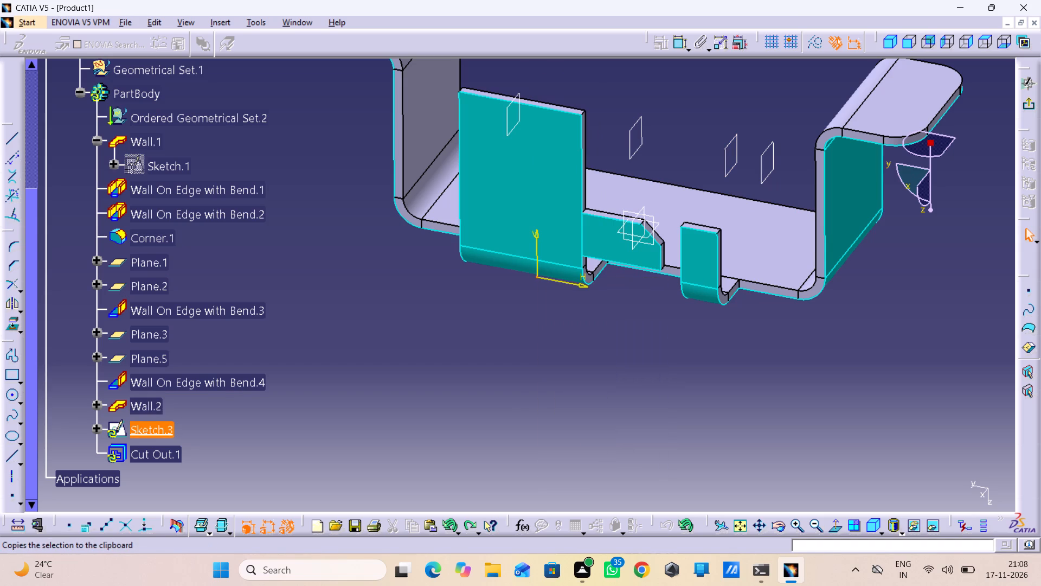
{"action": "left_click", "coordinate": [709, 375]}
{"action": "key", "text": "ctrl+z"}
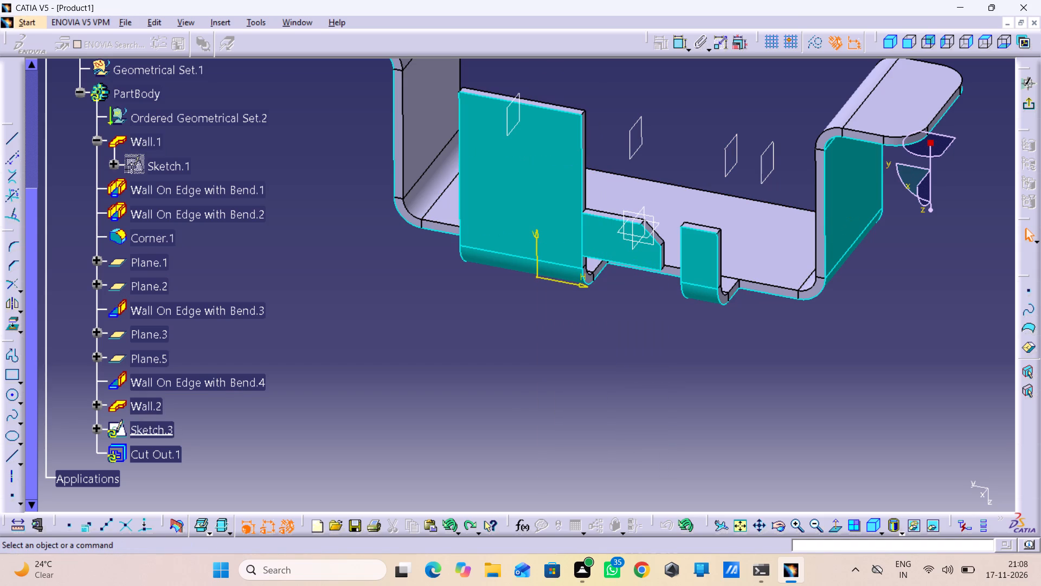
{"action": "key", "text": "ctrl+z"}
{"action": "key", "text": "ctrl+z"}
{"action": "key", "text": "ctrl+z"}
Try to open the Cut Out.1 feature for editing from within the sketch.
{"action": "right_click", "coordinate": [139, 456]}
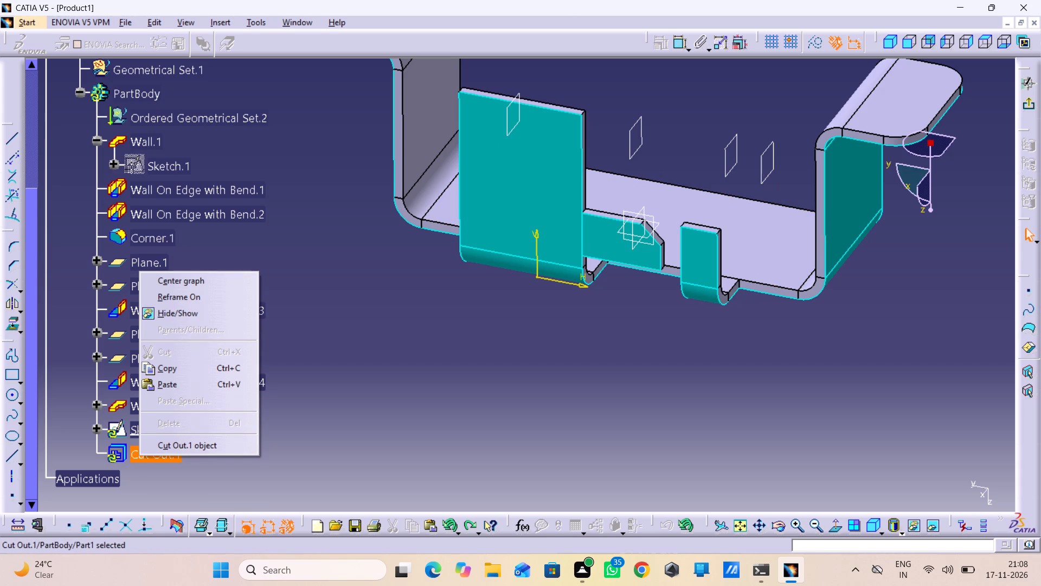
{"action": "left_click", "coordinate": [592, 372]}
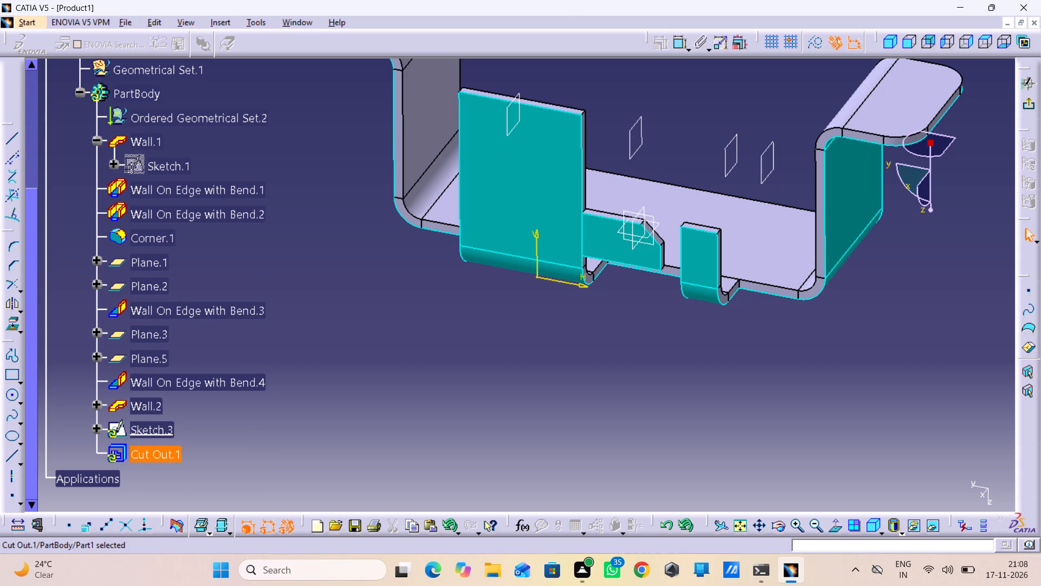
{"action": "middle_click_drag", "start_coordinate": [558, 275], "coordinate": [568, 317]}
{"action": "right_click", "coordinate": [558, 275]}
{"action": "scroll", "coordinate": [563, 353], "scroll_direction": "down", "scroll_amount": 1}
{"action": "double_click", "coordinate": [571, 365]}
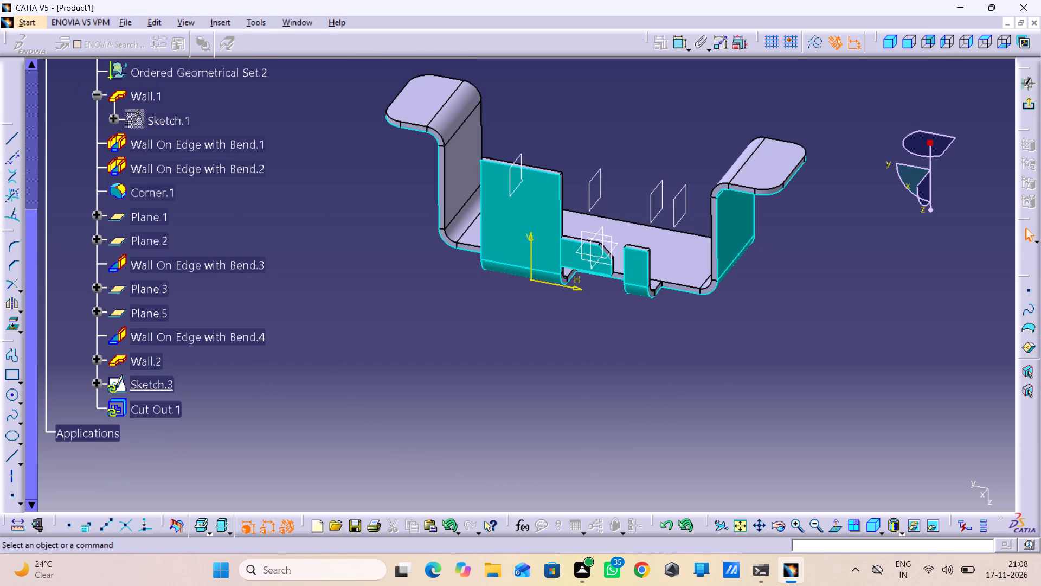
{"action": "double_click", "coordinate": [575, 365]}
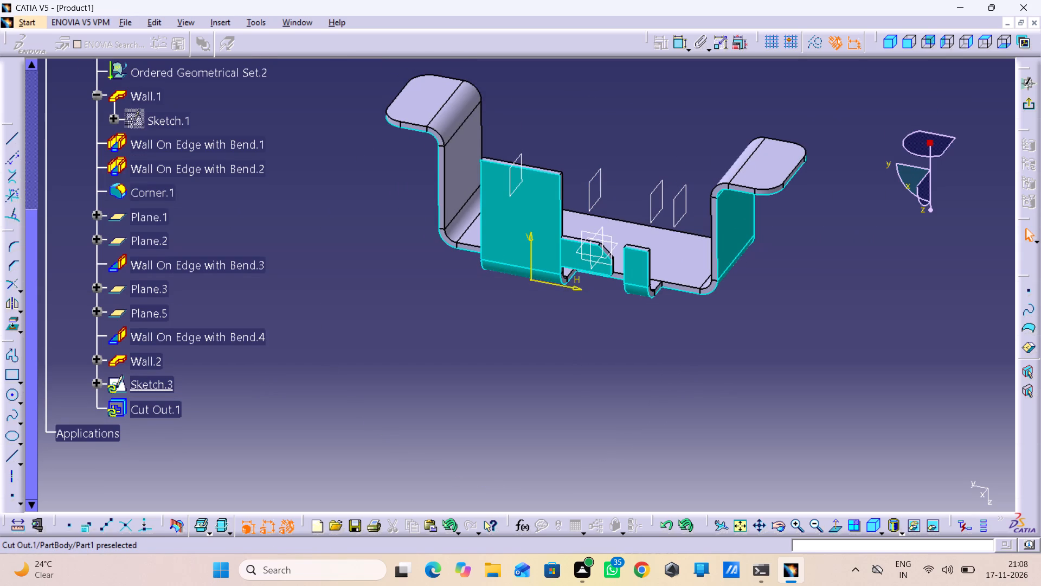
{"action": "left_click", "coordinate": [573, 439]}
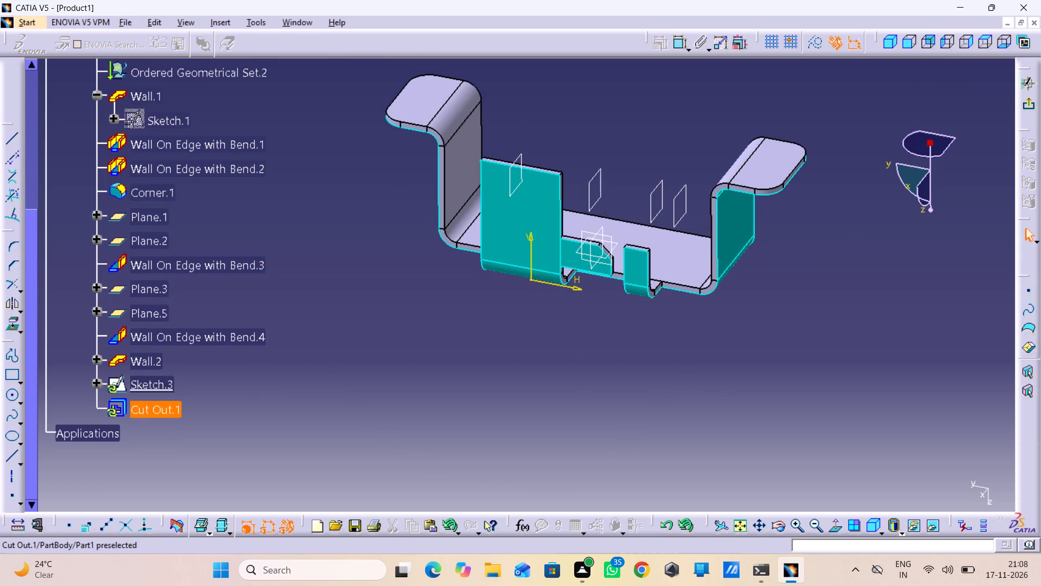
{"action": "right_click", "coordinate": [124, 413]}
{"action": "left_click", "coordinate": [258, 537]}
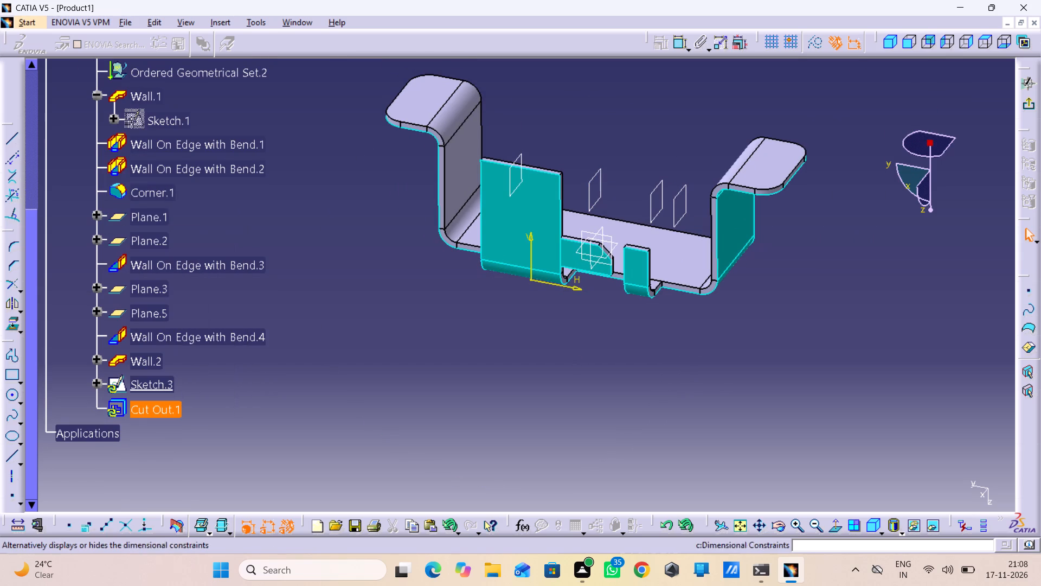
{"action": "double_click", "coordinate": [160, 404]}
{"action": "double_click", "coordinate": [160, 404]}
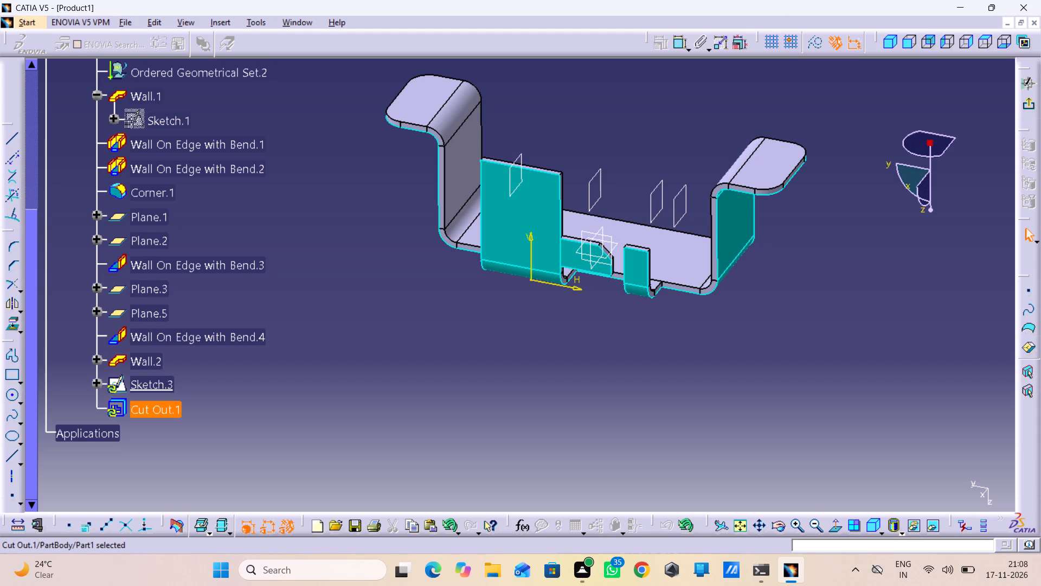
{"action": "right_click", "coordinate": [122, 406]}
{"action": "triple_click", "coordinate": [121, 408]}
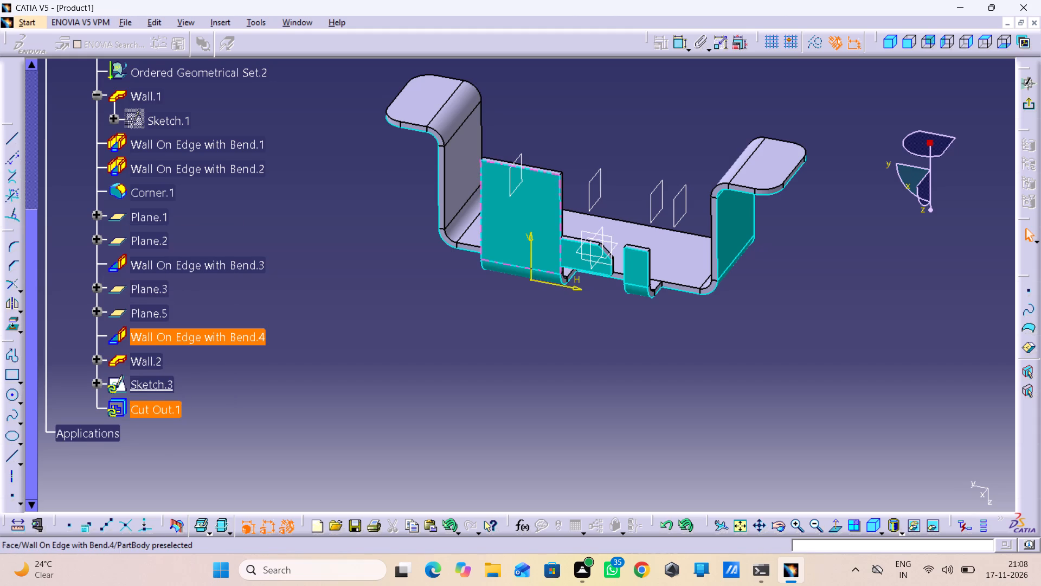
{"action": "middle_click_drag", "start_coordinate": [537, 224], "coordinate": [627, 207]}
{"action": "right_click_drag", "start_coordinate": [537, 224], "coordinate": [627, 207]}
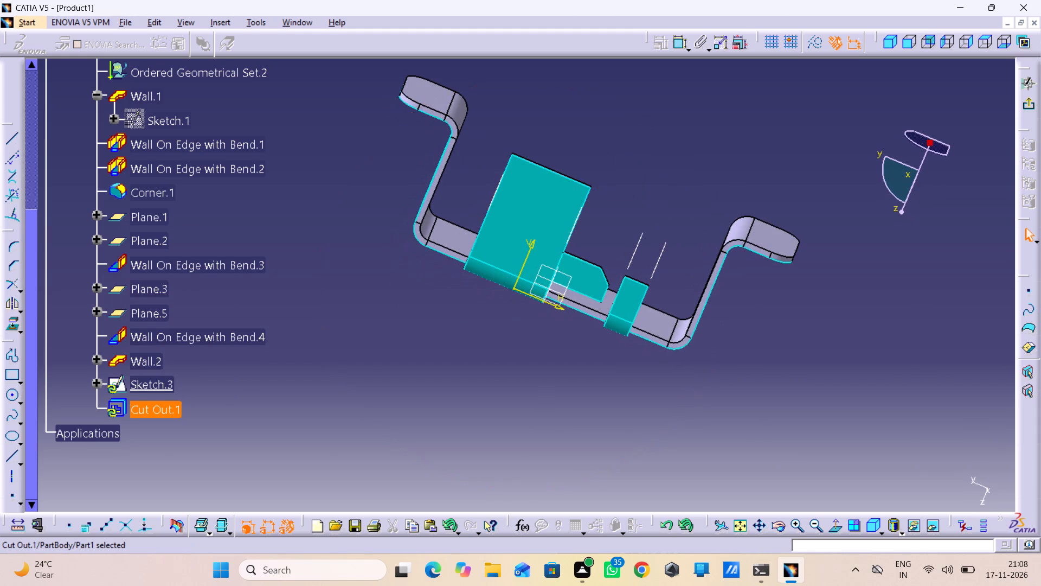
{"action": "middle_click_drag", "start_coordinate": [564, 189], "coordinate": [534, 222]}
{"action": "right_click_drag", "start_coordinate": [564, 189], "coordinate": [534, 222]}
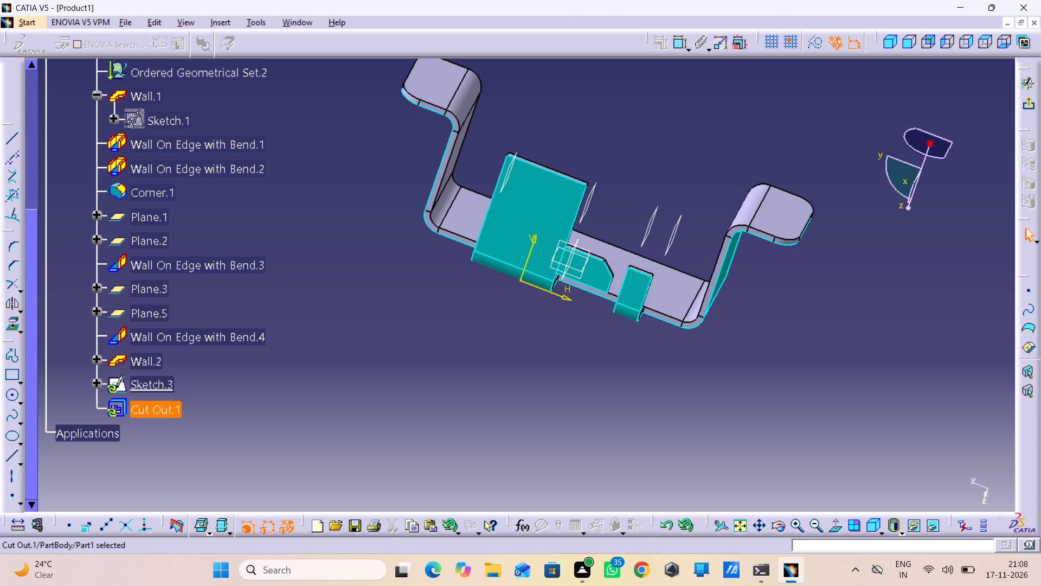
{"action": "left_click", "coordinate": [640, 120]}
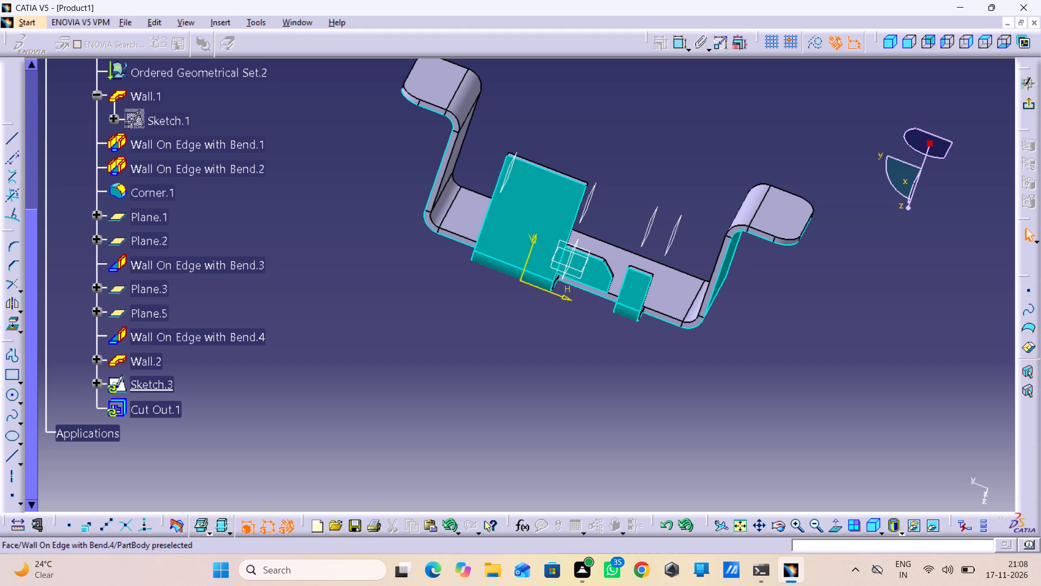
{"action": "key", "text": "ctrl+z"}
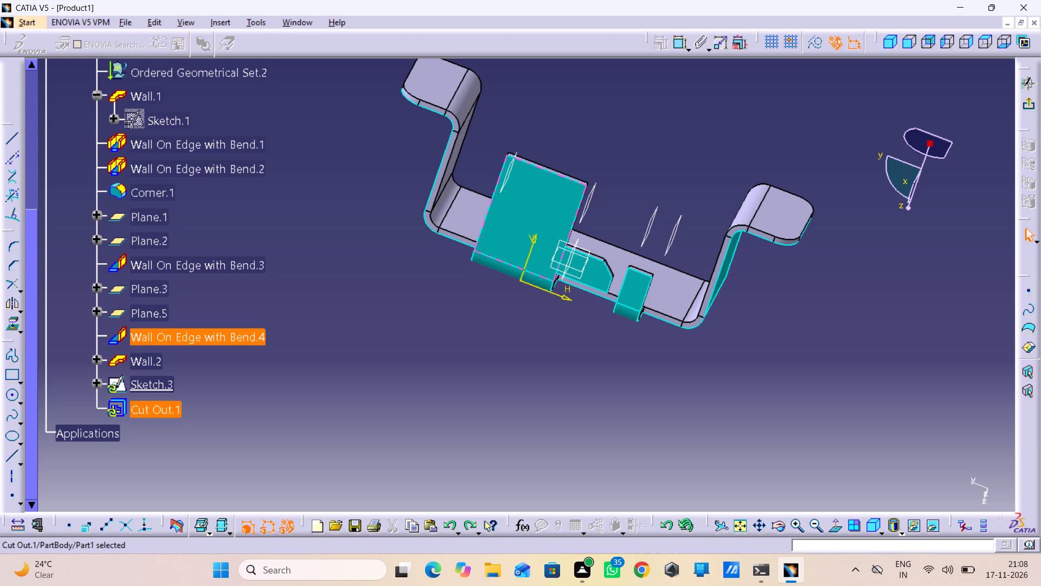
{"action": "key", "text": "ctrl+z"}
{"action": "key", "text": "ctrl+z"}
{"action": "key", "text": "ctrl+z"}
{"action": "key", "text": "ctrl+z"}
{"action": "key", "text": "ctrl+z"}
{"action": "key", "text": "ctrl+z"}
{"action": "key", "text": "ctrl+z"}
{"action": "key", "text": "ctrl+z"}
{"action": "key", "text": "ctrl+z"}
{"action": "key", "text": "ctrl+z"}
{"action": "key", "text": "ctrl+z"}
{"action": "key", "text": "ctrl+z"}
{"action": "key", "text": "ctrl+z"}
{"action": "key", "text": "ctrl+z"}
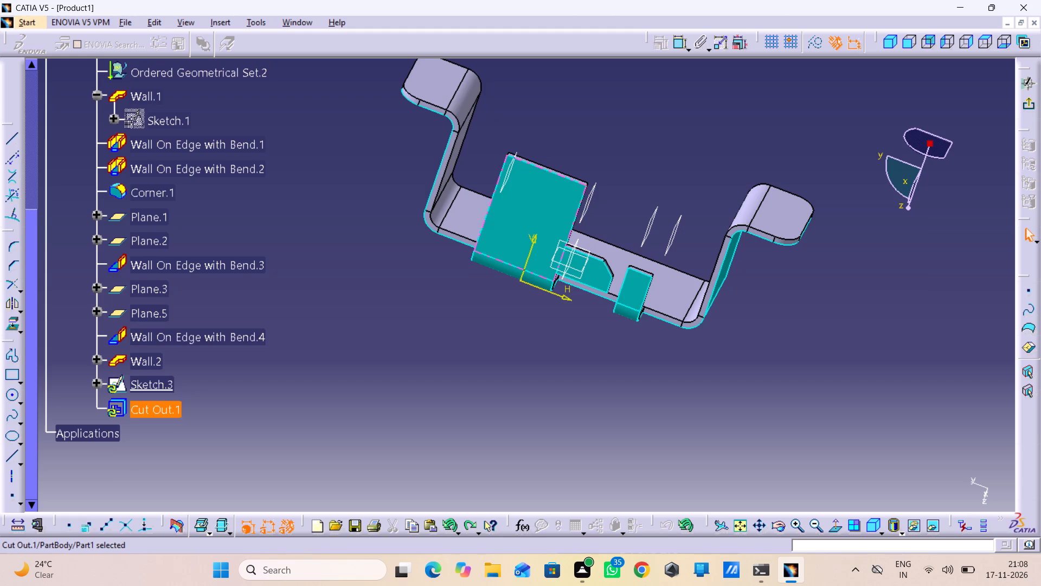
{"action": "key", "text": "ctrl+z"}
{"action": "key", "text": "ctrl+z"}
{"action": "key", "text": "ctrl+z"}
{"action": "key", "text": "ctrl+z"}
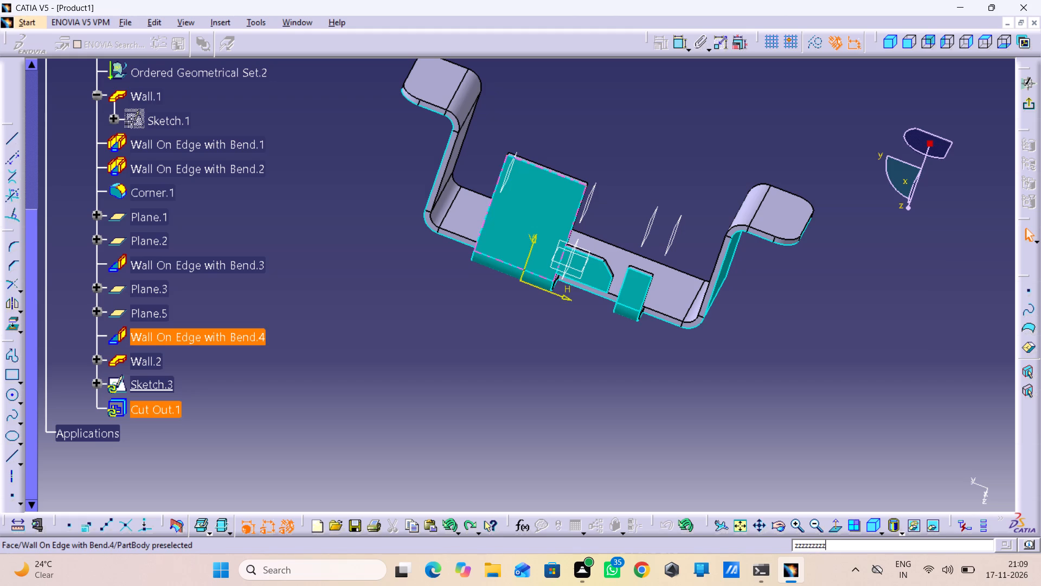
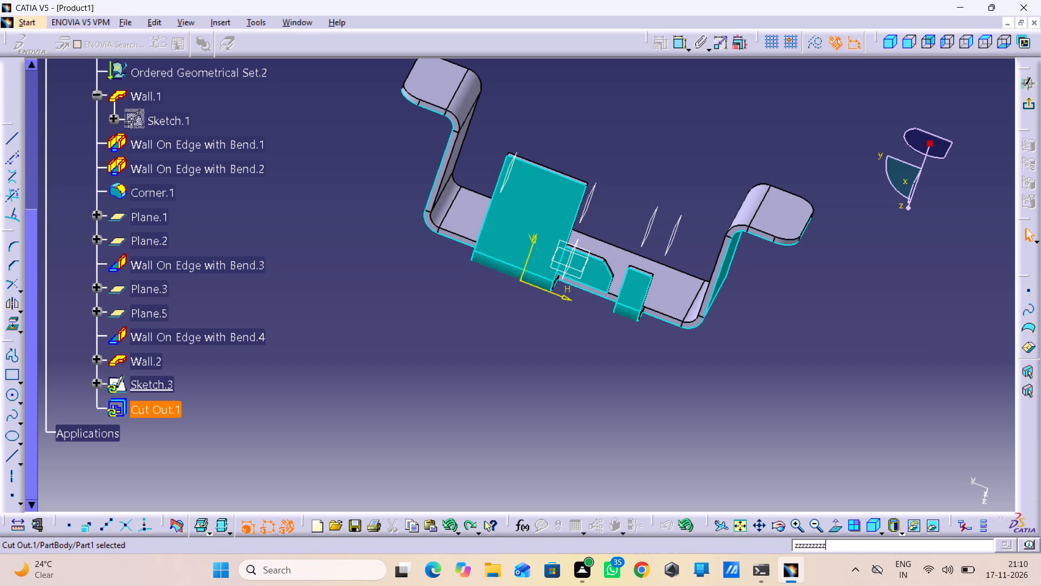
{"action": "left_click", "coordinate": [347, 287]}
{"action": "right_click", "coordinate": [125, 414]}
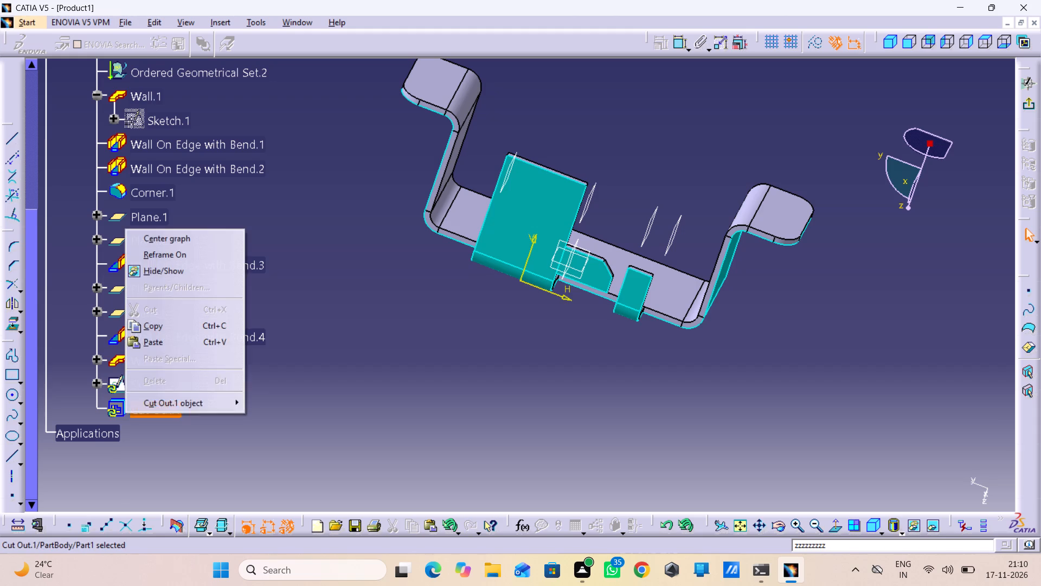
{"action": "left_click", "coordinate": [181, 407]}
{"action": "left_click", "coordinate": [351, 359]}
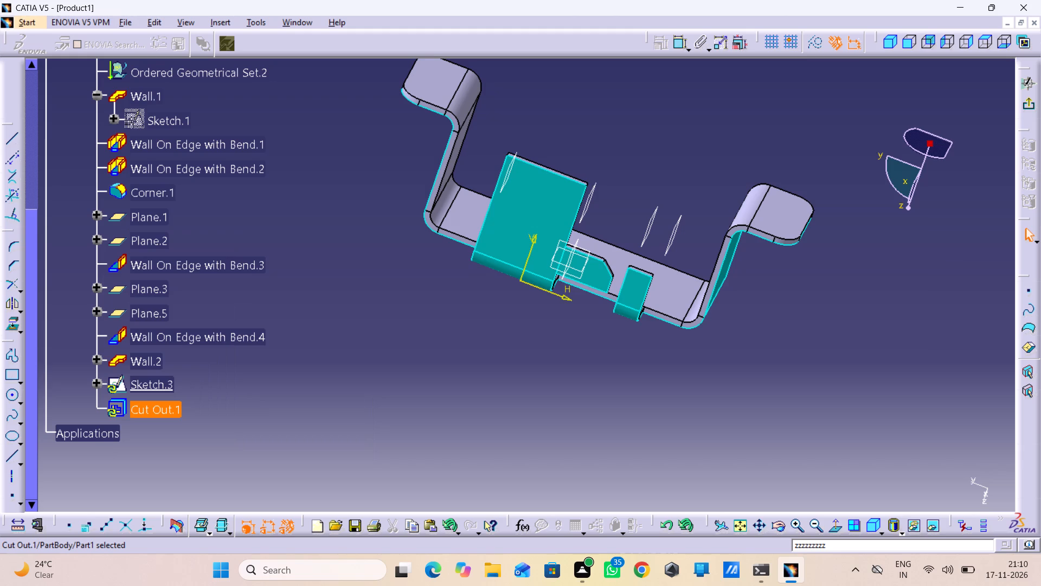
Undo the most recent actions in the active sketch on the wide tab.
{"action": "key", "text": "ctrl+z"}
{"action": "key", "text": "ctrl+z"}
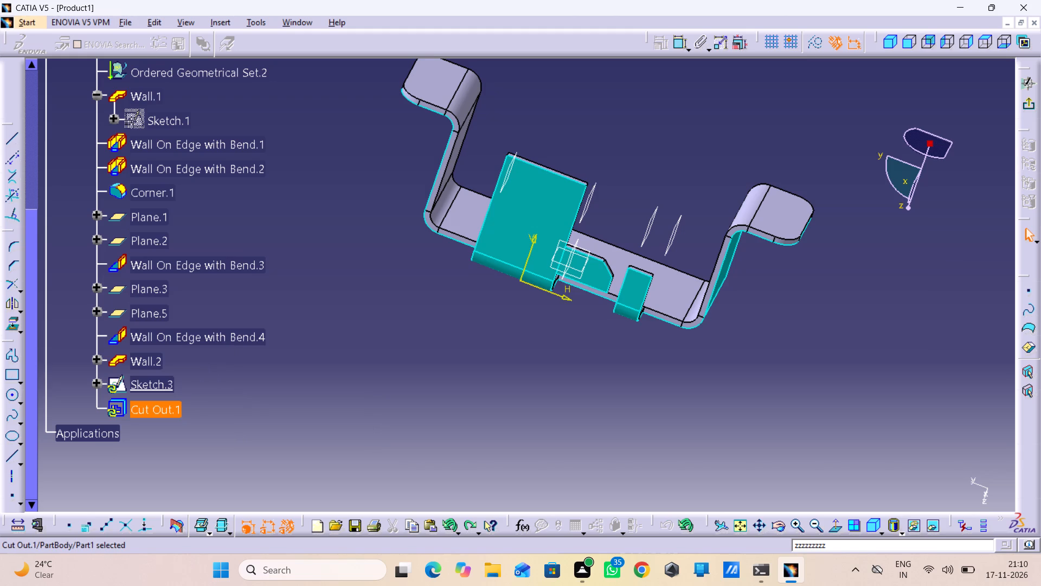
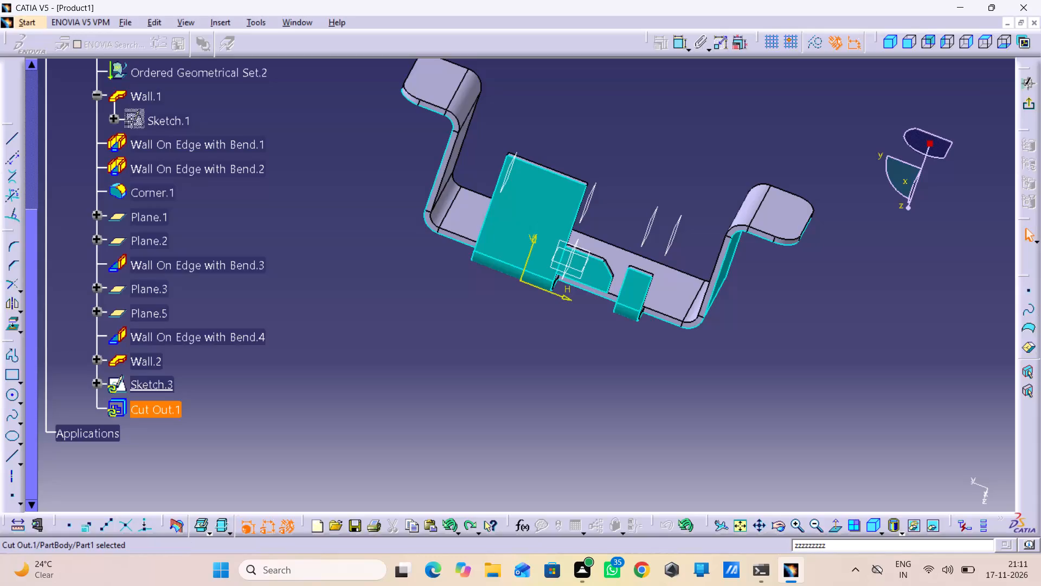
Inspect the wide tab and the surrounding bracket walls from several angles.
{"action": "left_click", "coordinate": [460, 316]}
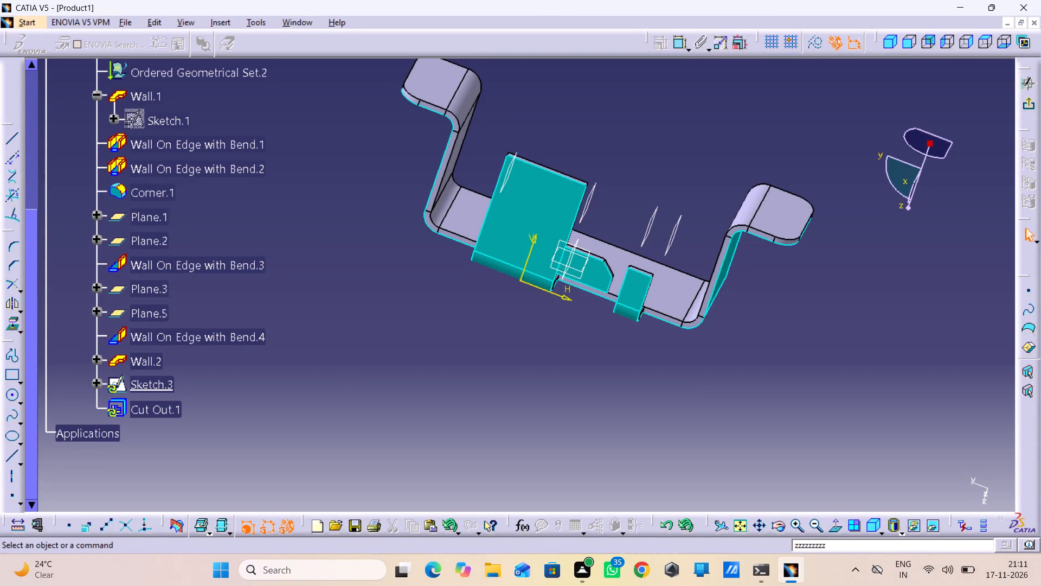
{"action": "middle_click_drag", "start_coordinate": [744, 366], "coordinate": [519, 322]}
{"action": "right_click_drag", "start_coordinate": [744, 366], "coordinate": [519, 322]}
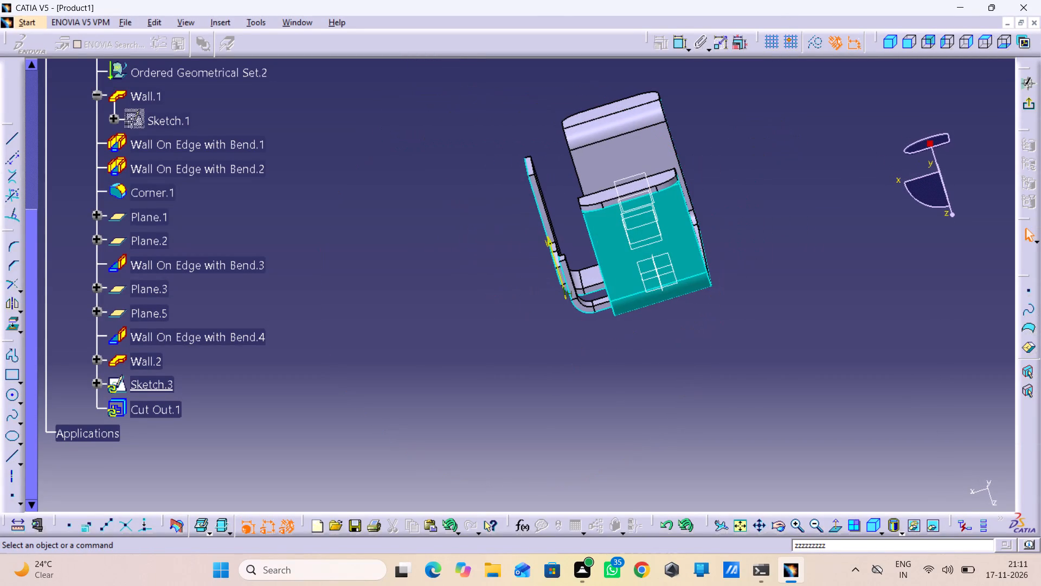
{"action": "left_click", "coordinate": [626, 257]}
{"action": "left_click", "coordinate": [788, 211]}
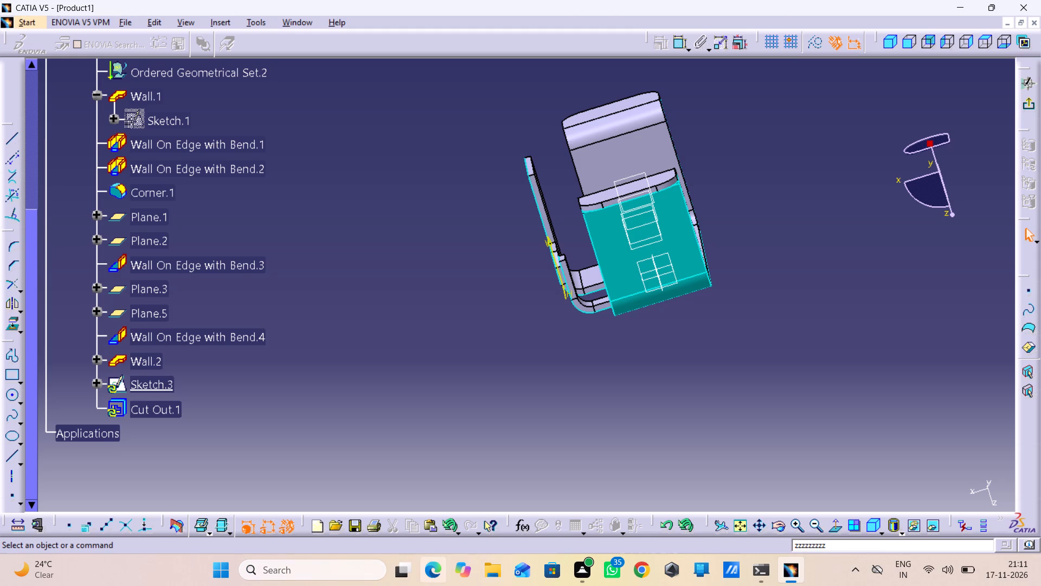
{"action": "left_click", "coordinate": [757, 392]}
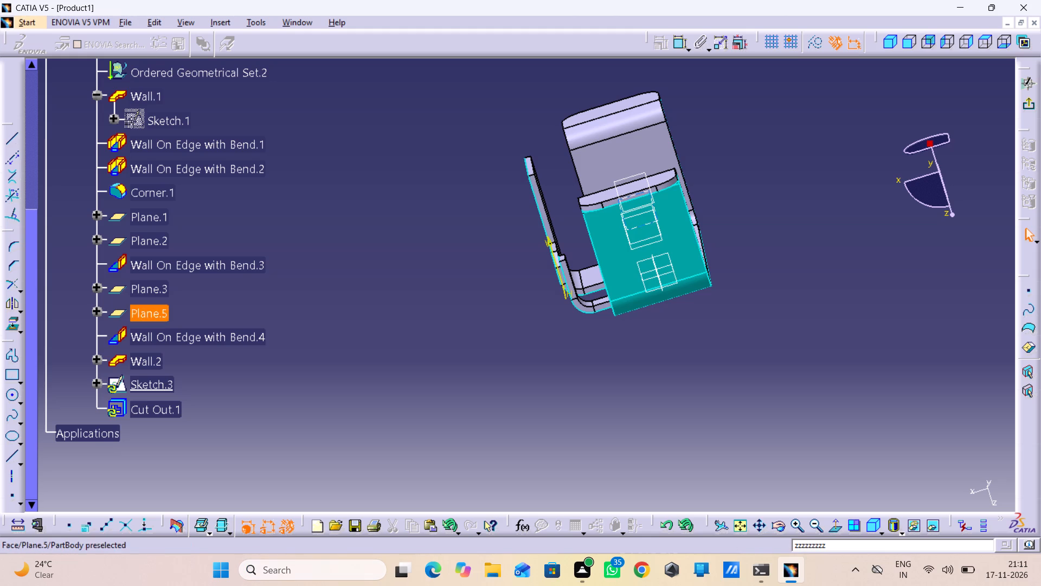
{"action": "left_click", "coordinate": [656, 212]}
{"action": "left_click", "coordinate": [665, 208]}
{"action": "left_click", "coordinate": [672, 239]}
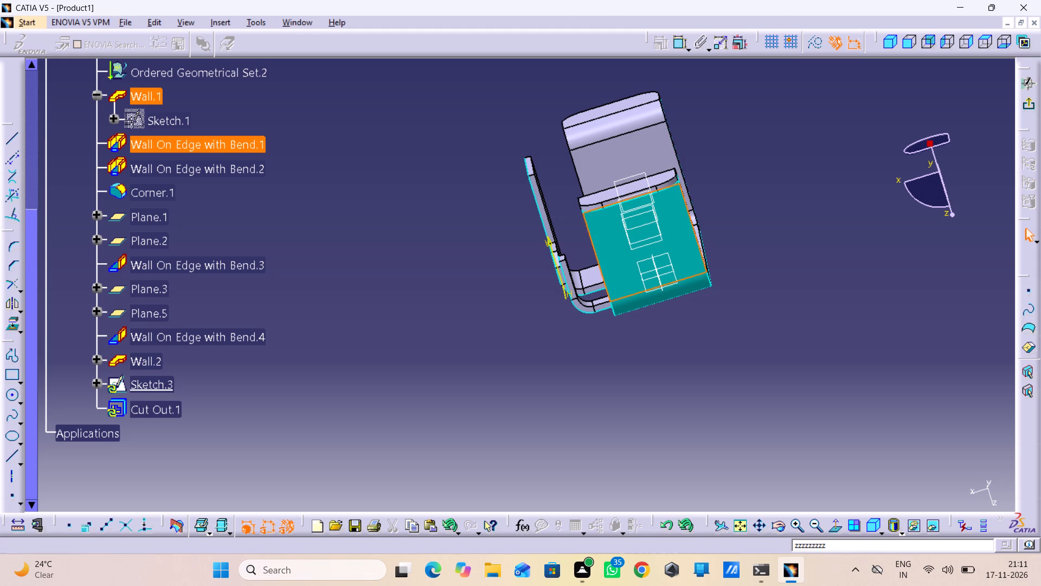
{"action": "left_click", "coordinate": [582, 396]}
{"action": "middle_click_drag", "start_coordinate": [566, 376], "coordinate": [686, 313]}
{"action": "right_click_drag", "start_coordinate": [566, 376], "coordinate": [686, 313]}
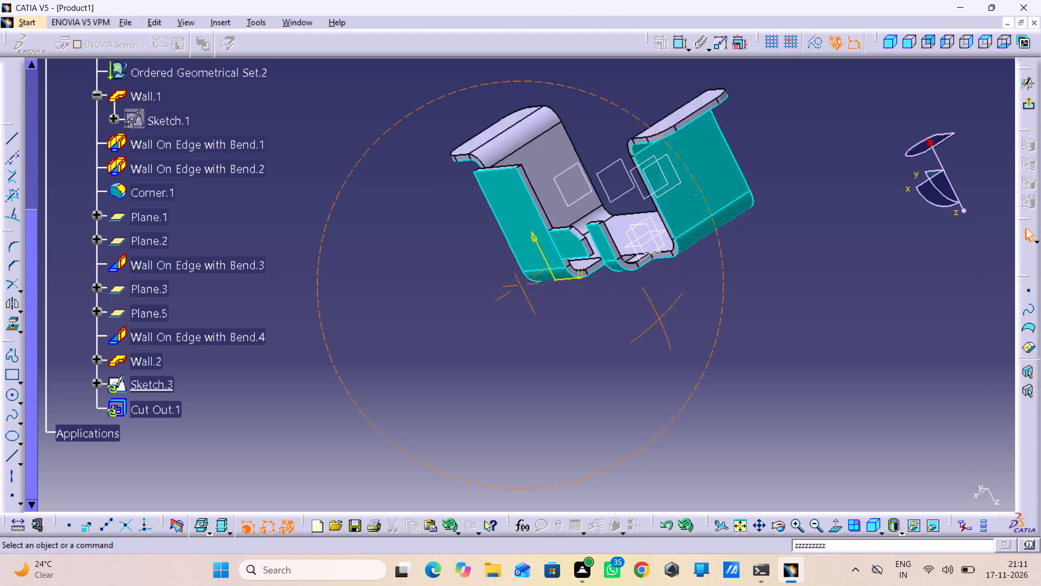
{"action": "right_click_drag", "start_coordinate": [686, 313], "coordinate": [713, 310]}
{"action": "middle_click_drag", "start_coordinate": [686, 313], "coordinate": [714, 313]}
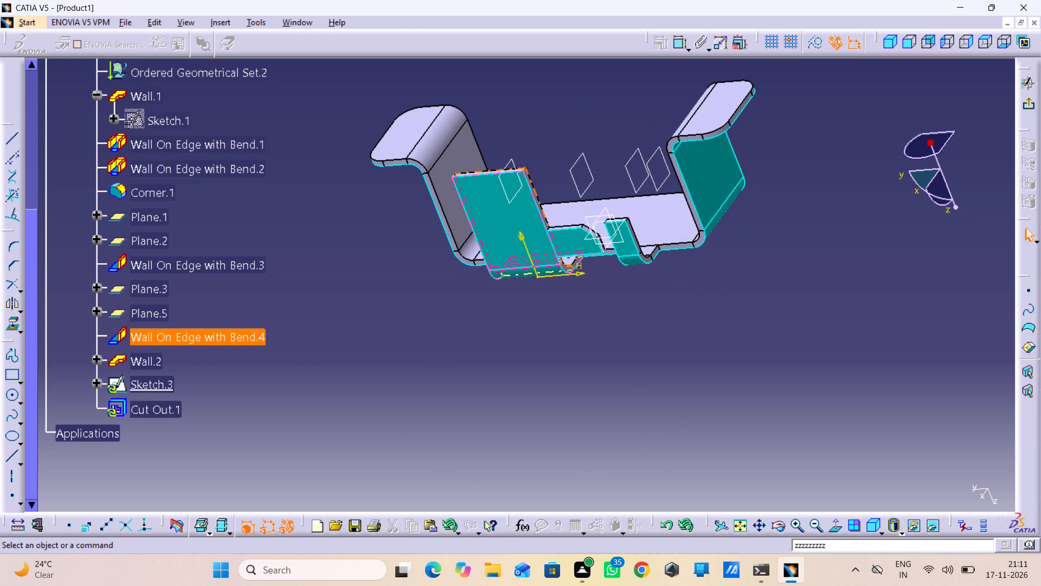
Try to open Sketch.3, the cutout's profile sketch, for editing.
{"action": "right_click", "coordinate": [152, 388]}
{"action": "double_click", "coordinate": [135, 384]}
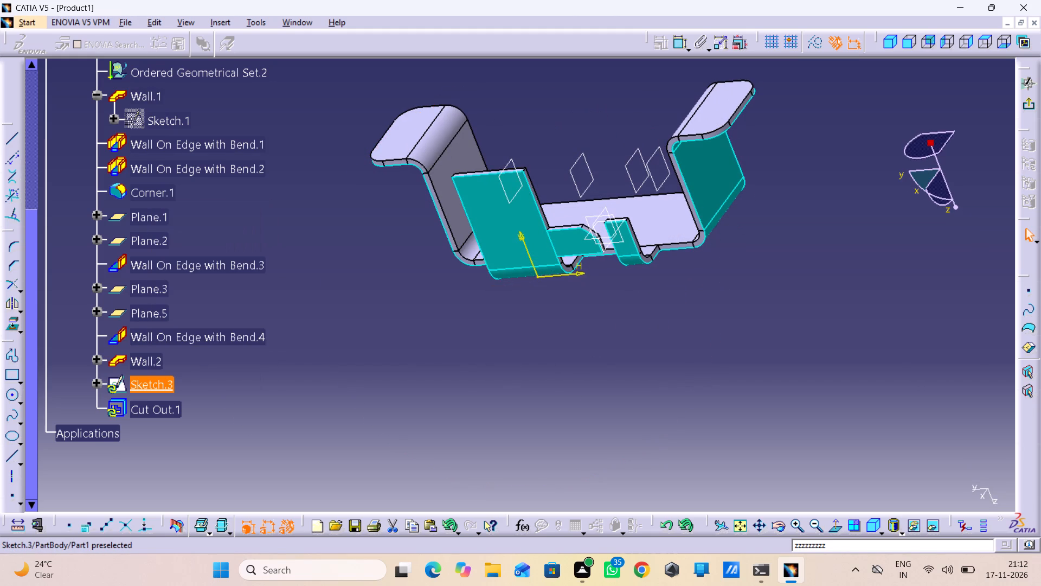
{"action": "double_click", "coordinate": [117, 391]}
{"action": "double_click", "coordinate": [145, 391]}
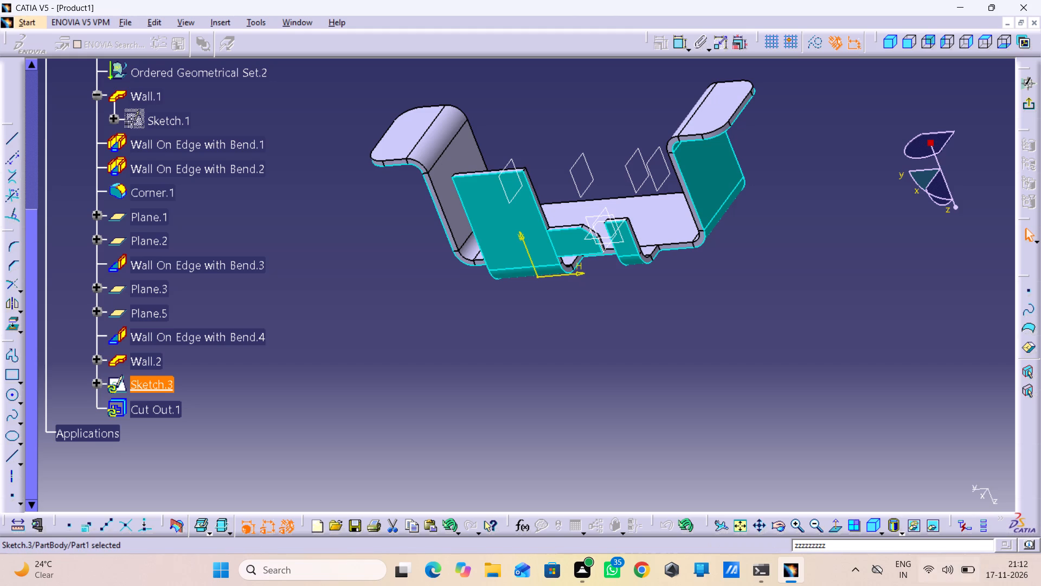
Clear the stray z characters from the command entry line.
{"action": "left_click", "coordinate": [849, 549]}
{"action": "key", "text": "BackSpace"}
{"action": "key", "text": "BackSpace"}
{"action": "key", "text": "BackSpace"}
{"action": "key", "text": "BackSpace"}
{"action": "key", "text": "BackSpace"}
{"action": "key", "text": "BackSpace"}
{"action": "key", "text": "BackSpace"}
{"action": "key", "text": "BackSpace"}
{"action": "key", "text": "BackSpace"}
{"action": "key", "text": "BackSpace"}
{"action": "key", "text": "BackSpace"}
{"action": "key", "text": "BackSpace"}
{"action": "key", "text": "BackSpace"}
{"action": "key", "text": "BackSpace"}
{"action": "key", "text": "BackSpace"}
{"action": "key", "text": "BackSpace"}
{"action": "key", "text": "BackSpace"}
Undo the cutout and its profile sketch using the undo history, back to the creation of Wall.2.
{"action": "key", "text": "ctrl+z"}
{"action": "key", "text": "ctrl+z"}
{"action": "left_click", "coordinate": [519, 438]}
{"action": "key", "text": "ctrl+z"}
{"action": "key", "text": "ctrl+z"}
{"action": "key", "text": "ctrl+z"}
{"action": "key", "text": "ctrl+z"}
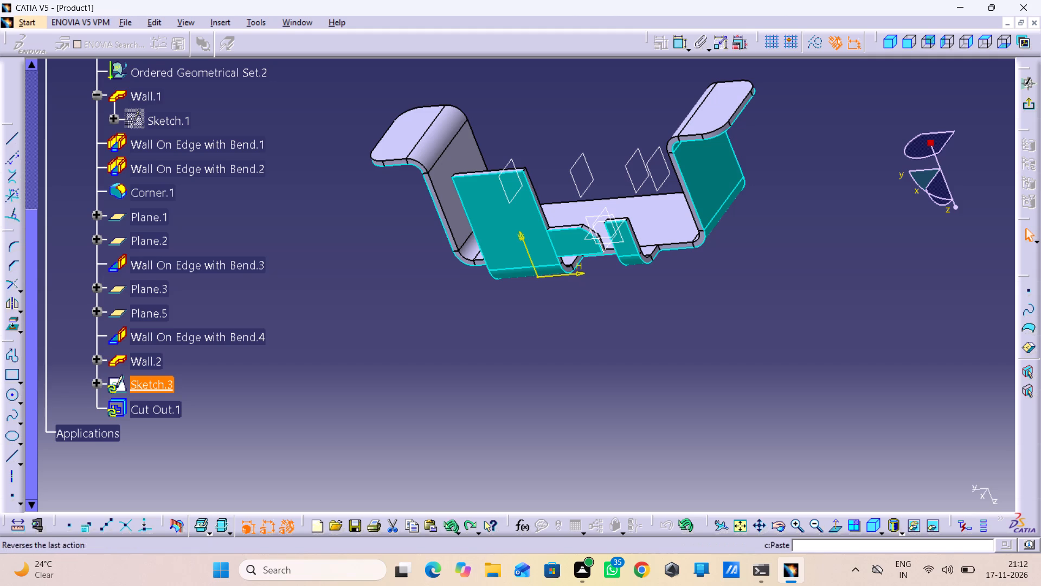
{"action": "left_click", "coordinate": [450, 523]}
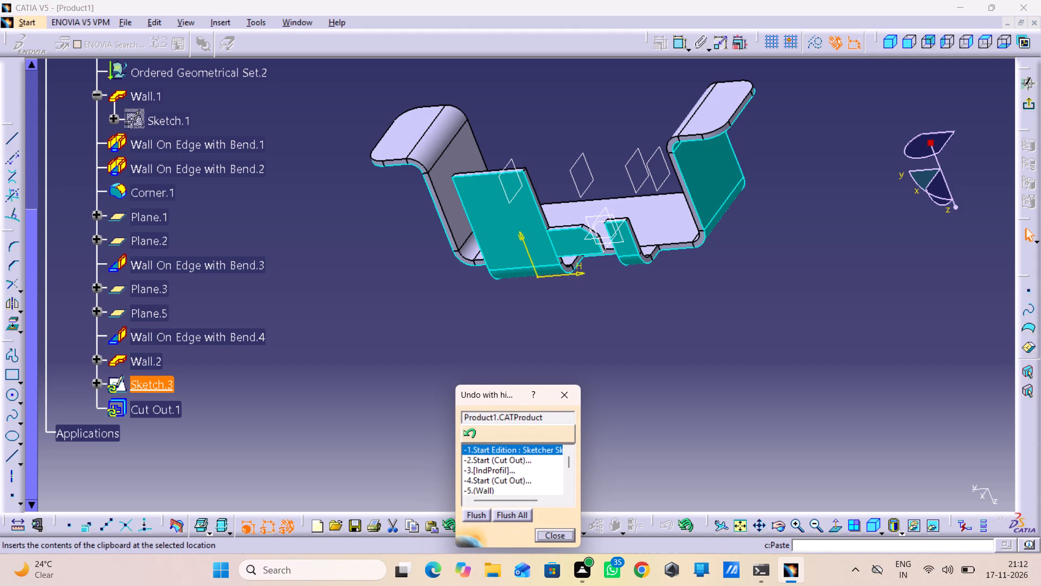
{"action": "left_click", "coordinate": [502, 518]}
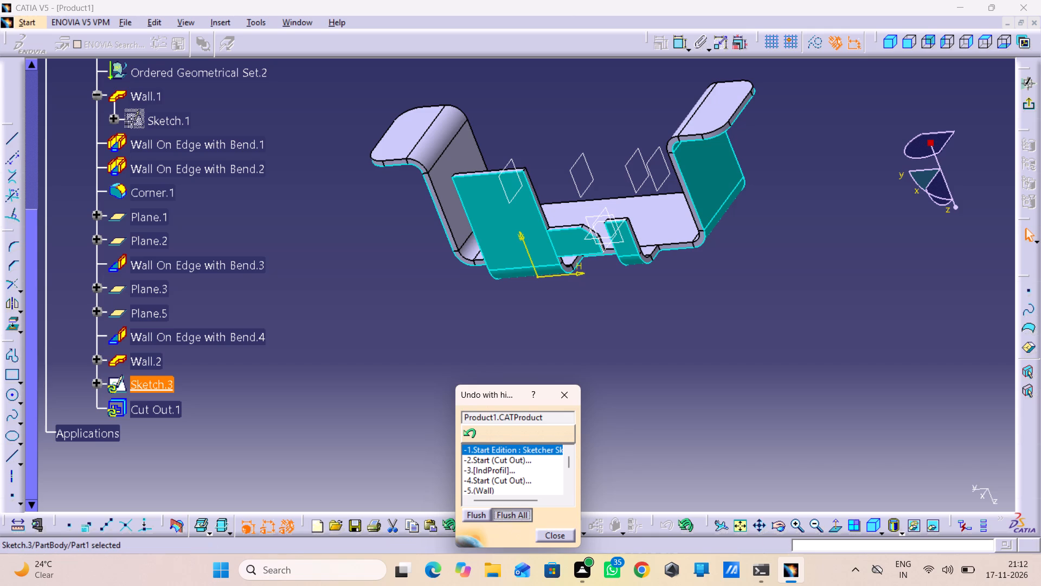
{"action": "left_click", "coordinate": [502, 518]}
{"action": "left_click", "coordinate": [470, 432]}
{"action": "left_click", "coordinate": [470, 432]}
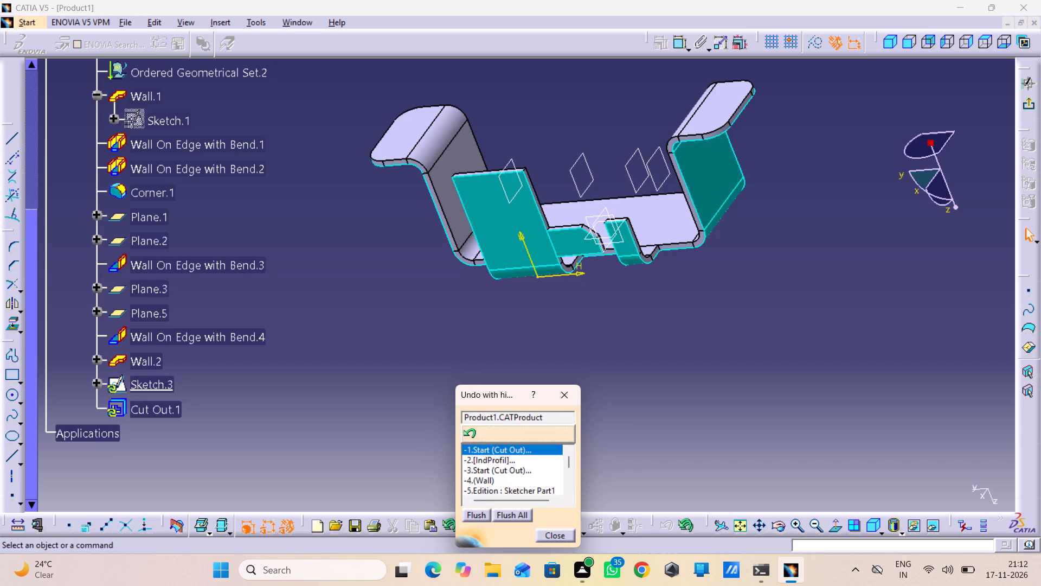
{"action": "triple_click", "coordinate": [470, 432]}
{"action": "left_click", "coordinate": [470, 432]}
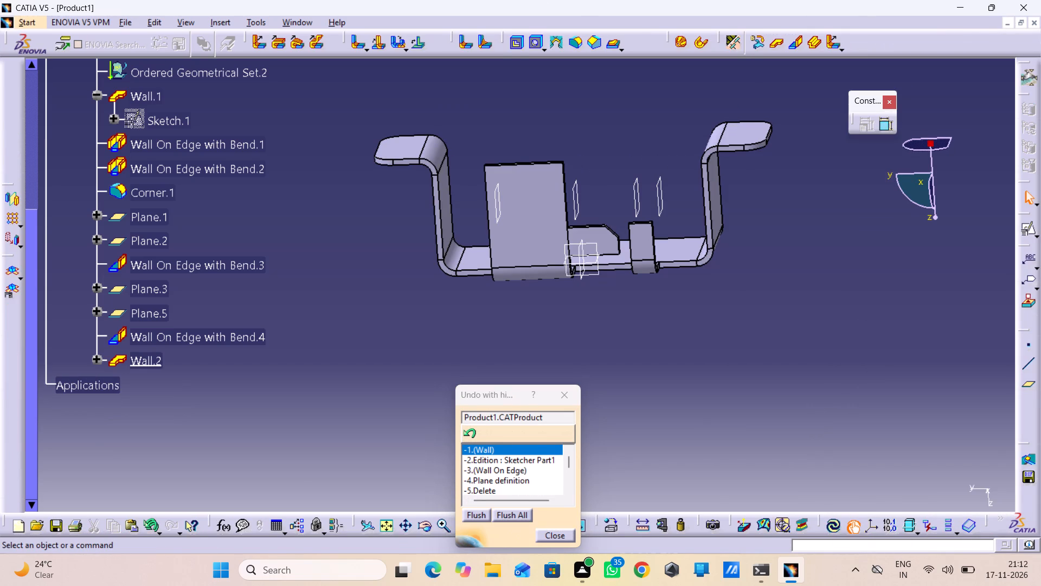
{"action": "left_click", "coordinate": [648, 356]}
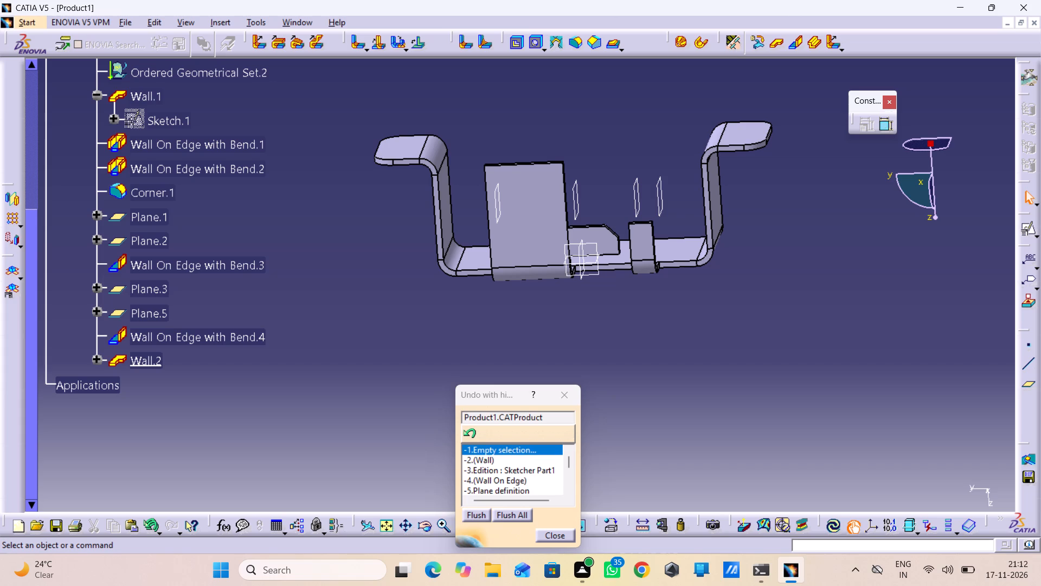
{"action": "left_click", "coordinate": [556, 372]}
{"action": "left_click", "coordinate": [562, 391]}
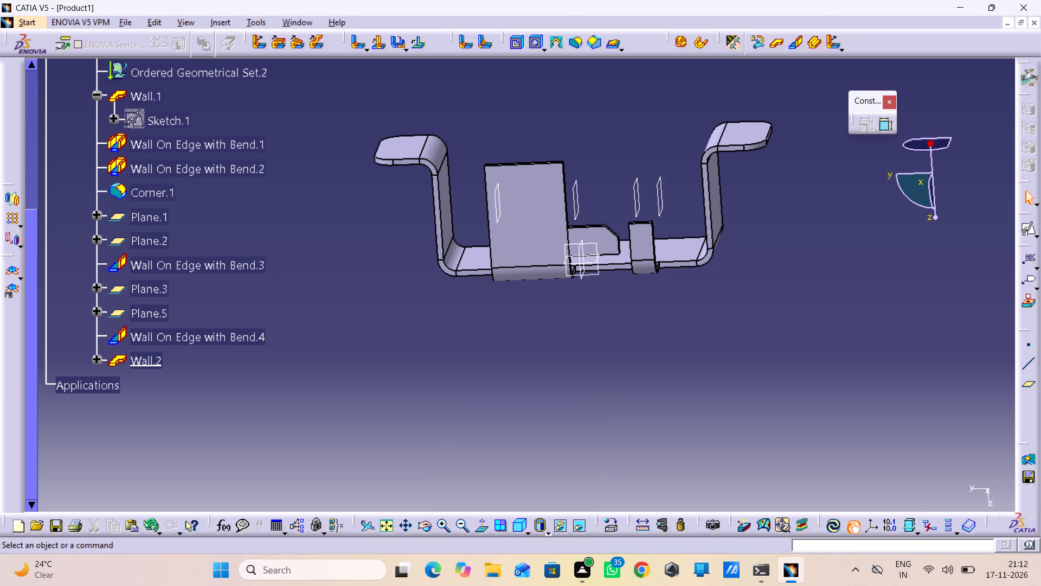
{"action": "left_click", "coordinate": [611, 360]}
Start a sheetmetal standard cutout on the wide tab, accepting its face as profile, and open a new profile sketch on that face.
{"action": "left_click", "coordinate": [514, 228]}
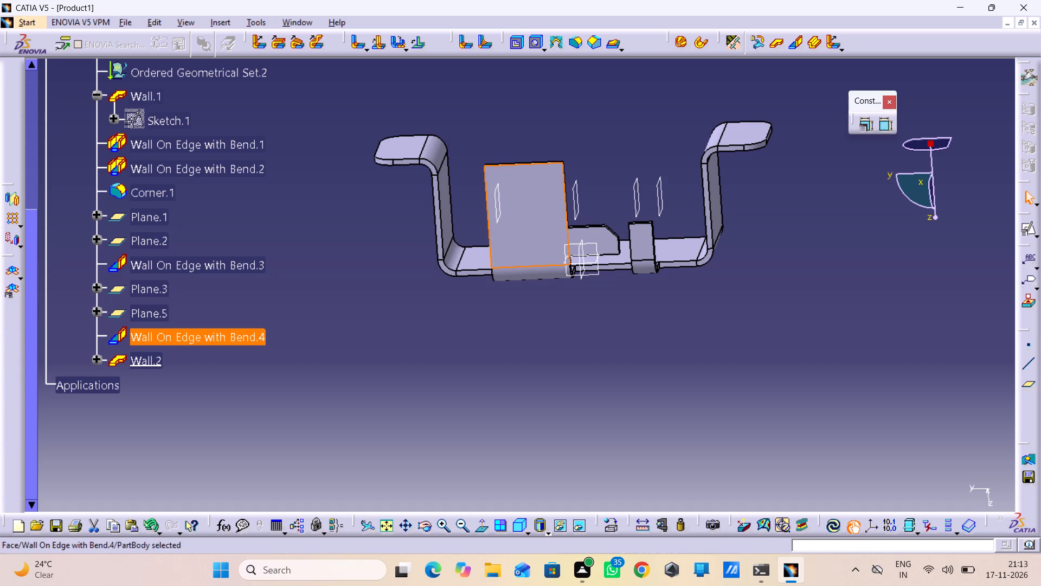
{"action": "left_click", "coordinate": [513, 41]}
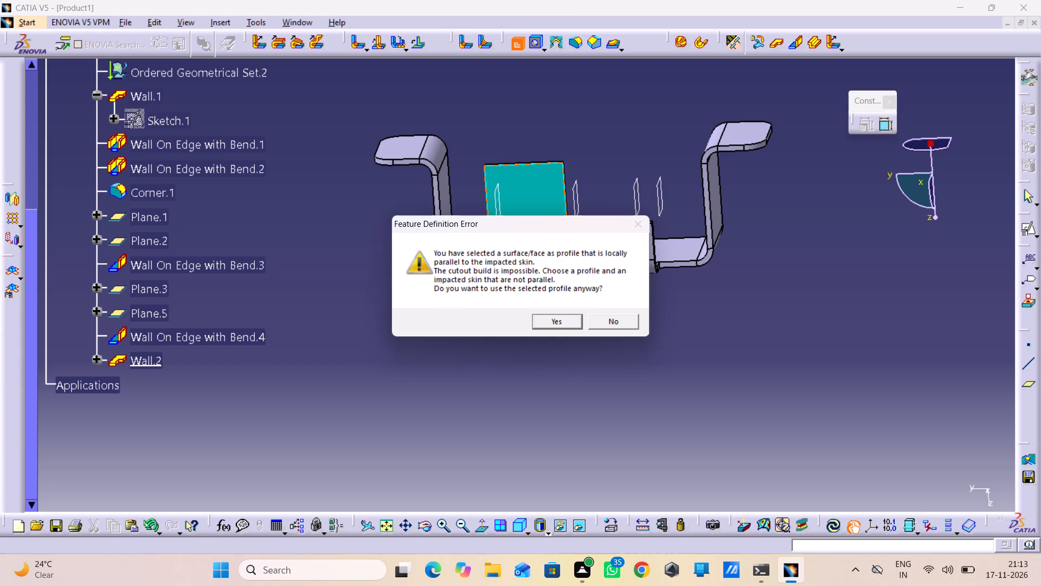
{"action": "left_click", "coordinate": [555, 318]}
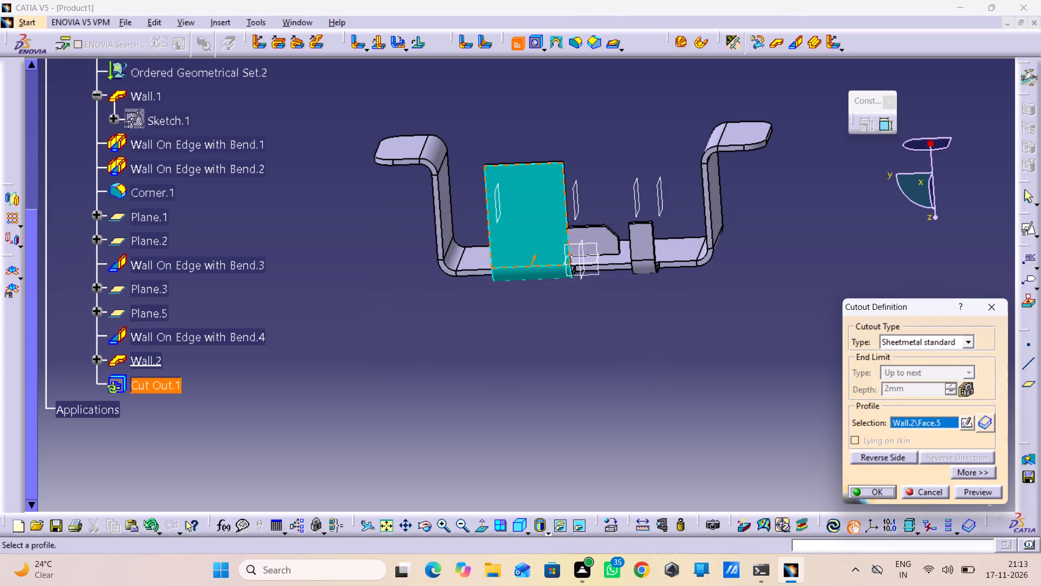
{"action": "left_click", "coordinate": [963, 418]}
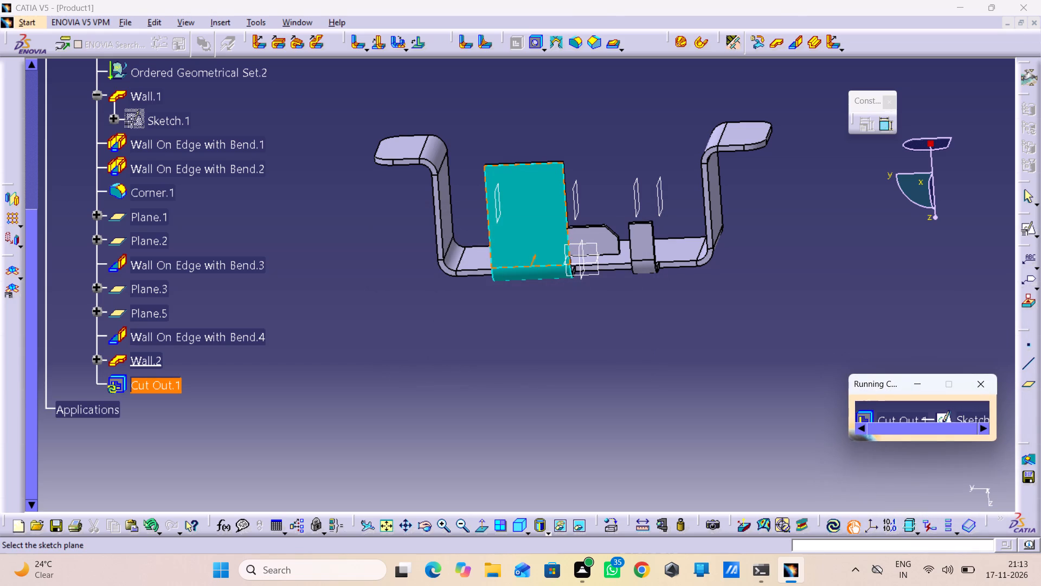
{"action": "left_click", "coordinate": [534, 209]}
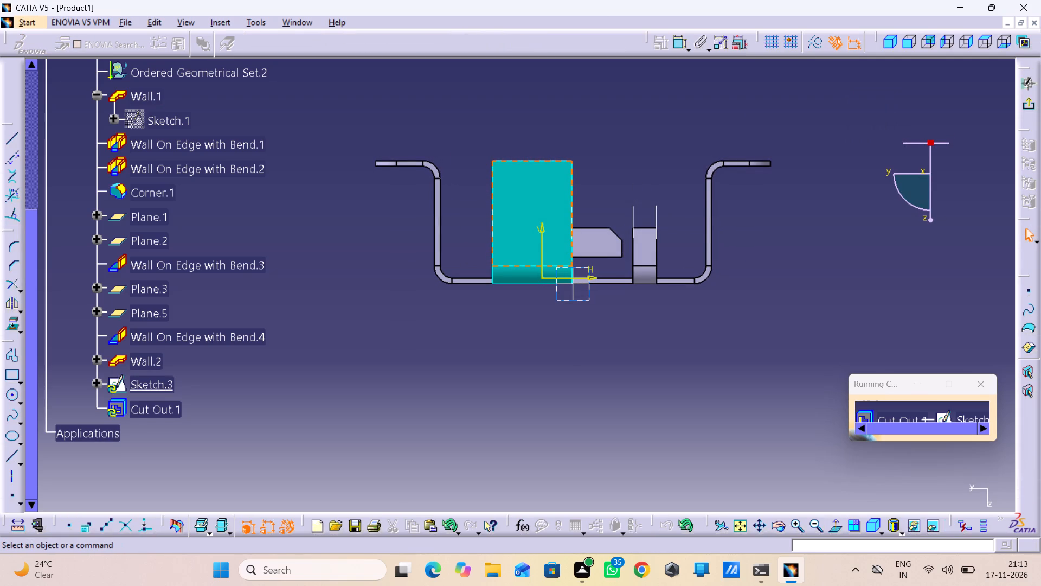
{"action": "left_click", "coordinate": [447, 360]}
Sketch a rectangle overlapping the wide tab's upper corner on the side nearest the small chamfered tab.
{"action": "double_click", "coordinate": [11, 380]}
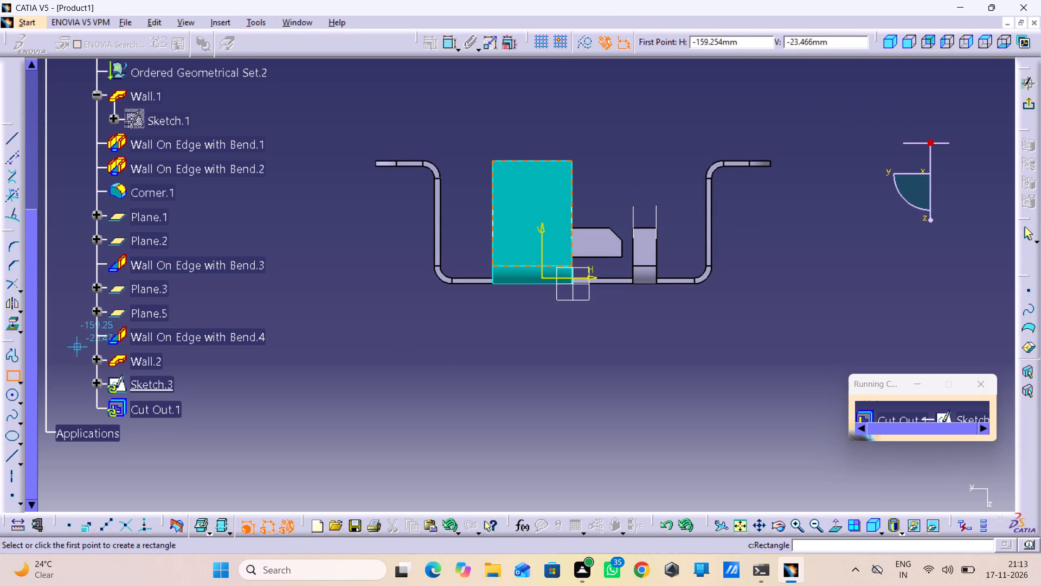
{"action": "left_click", "coordinate": [530, 116]}
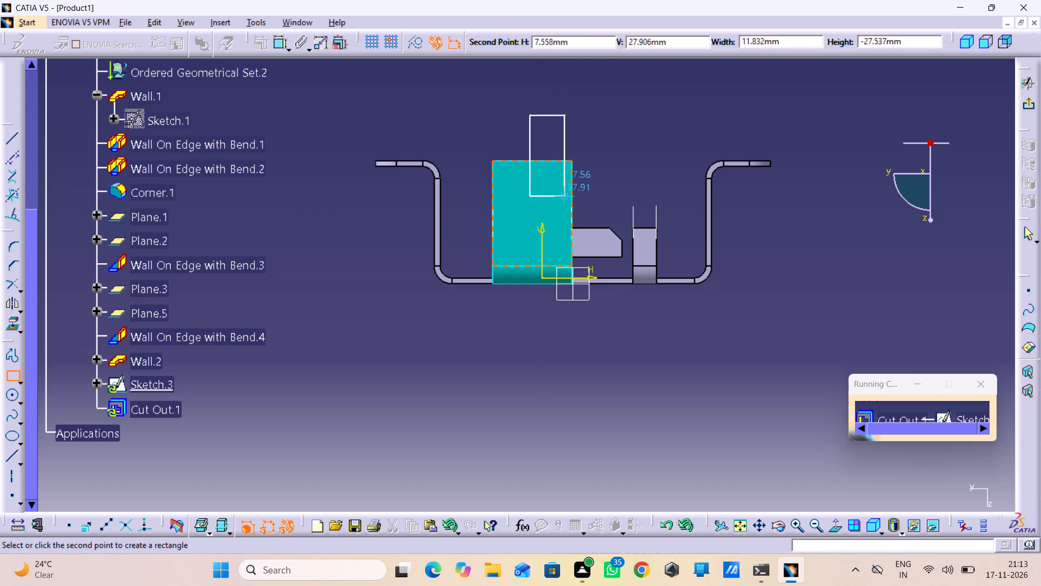
{"action": "left_click", "coordinate": [592, 215]}
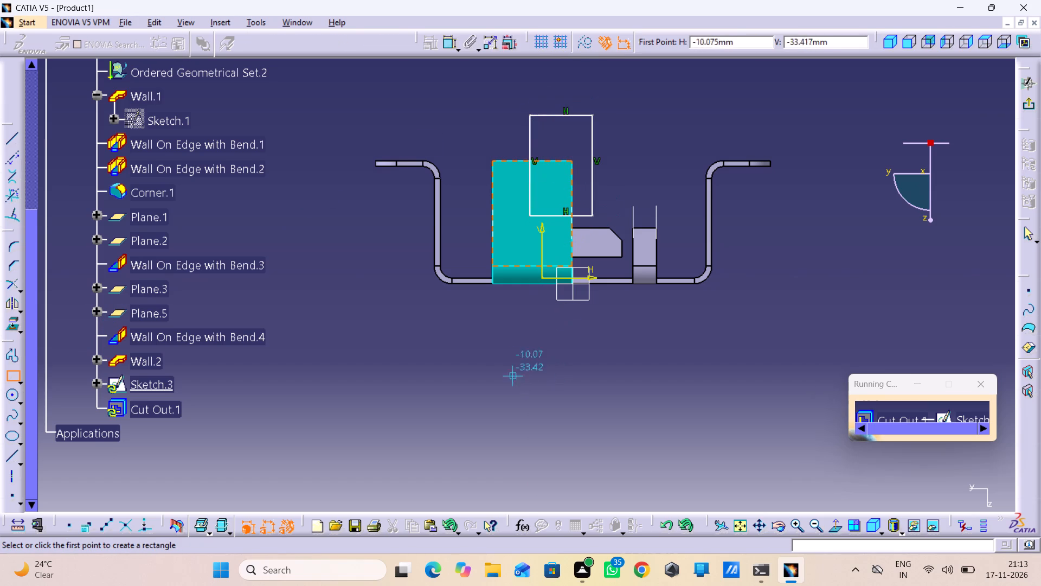
{"action": "left_click", "coordinate": [14, 378]}
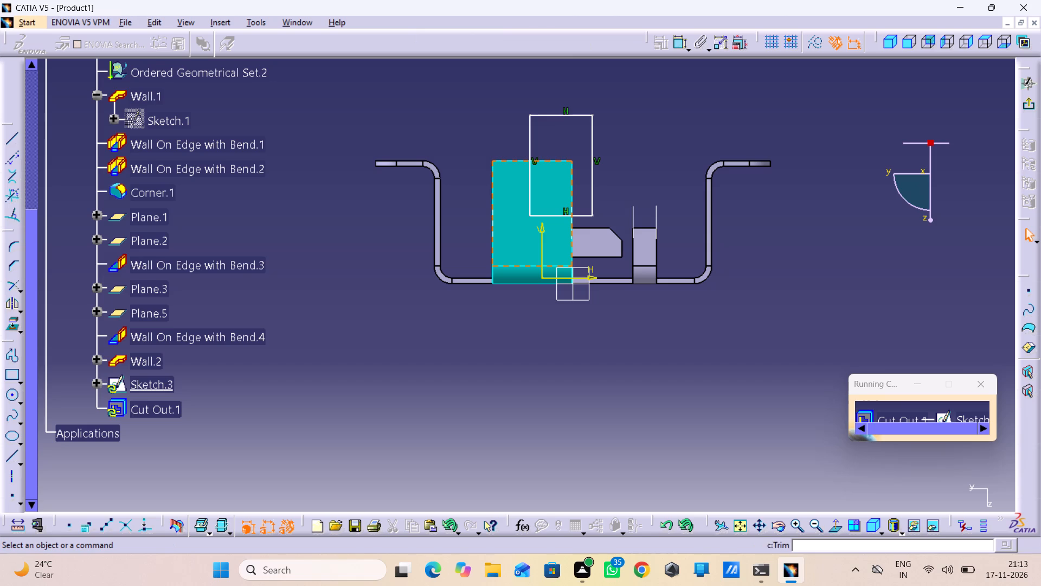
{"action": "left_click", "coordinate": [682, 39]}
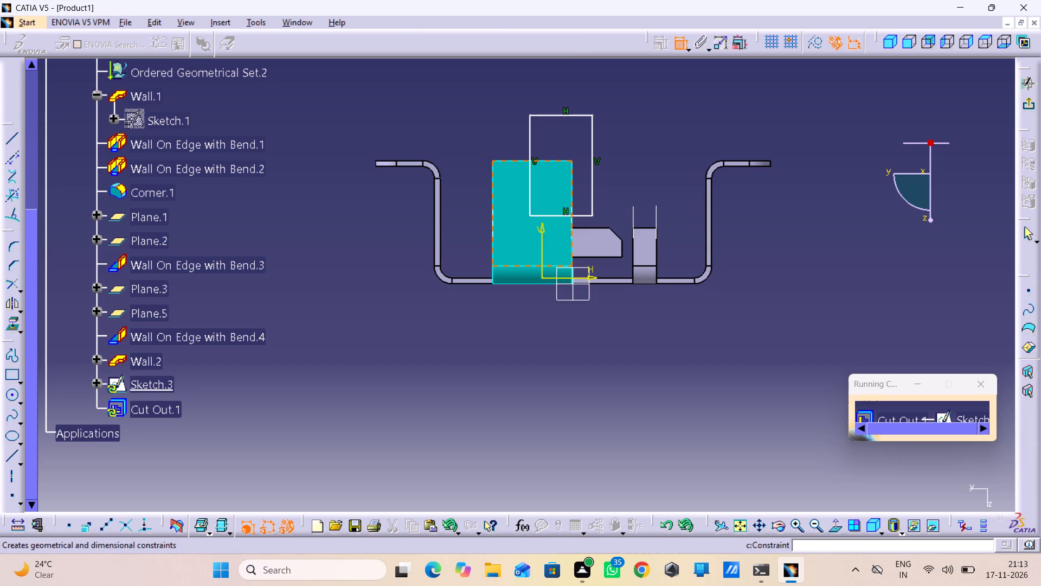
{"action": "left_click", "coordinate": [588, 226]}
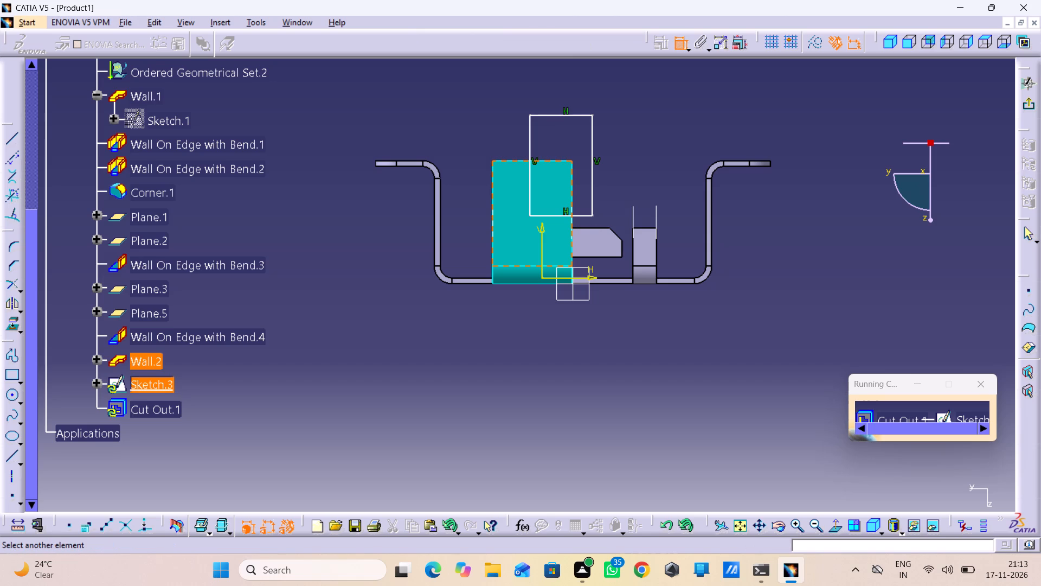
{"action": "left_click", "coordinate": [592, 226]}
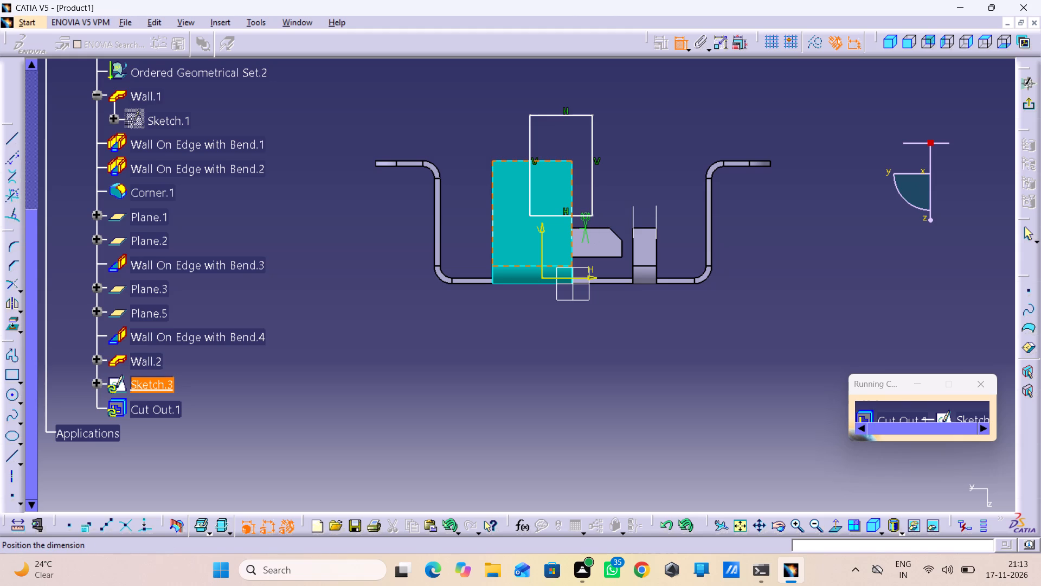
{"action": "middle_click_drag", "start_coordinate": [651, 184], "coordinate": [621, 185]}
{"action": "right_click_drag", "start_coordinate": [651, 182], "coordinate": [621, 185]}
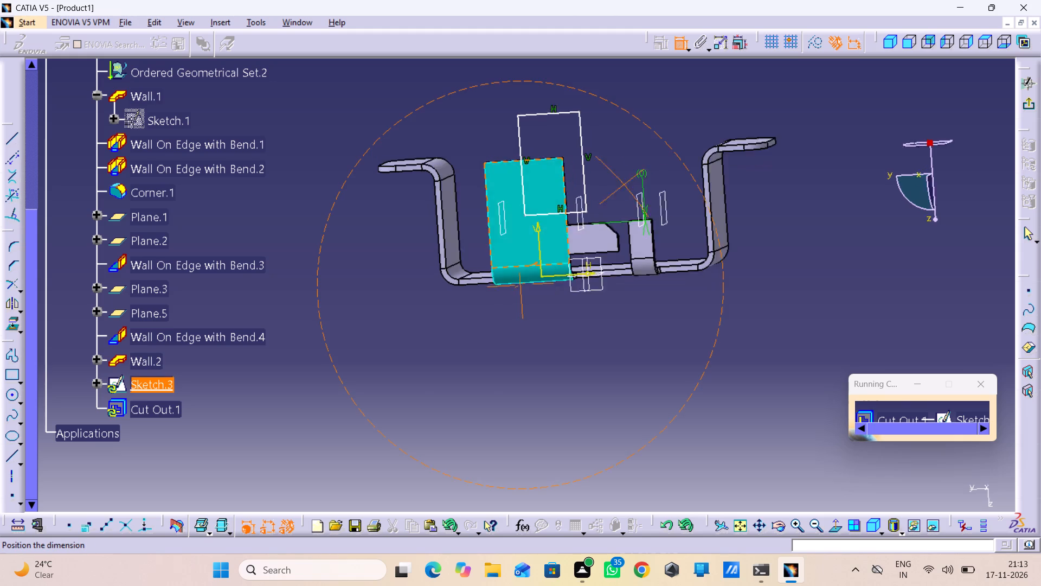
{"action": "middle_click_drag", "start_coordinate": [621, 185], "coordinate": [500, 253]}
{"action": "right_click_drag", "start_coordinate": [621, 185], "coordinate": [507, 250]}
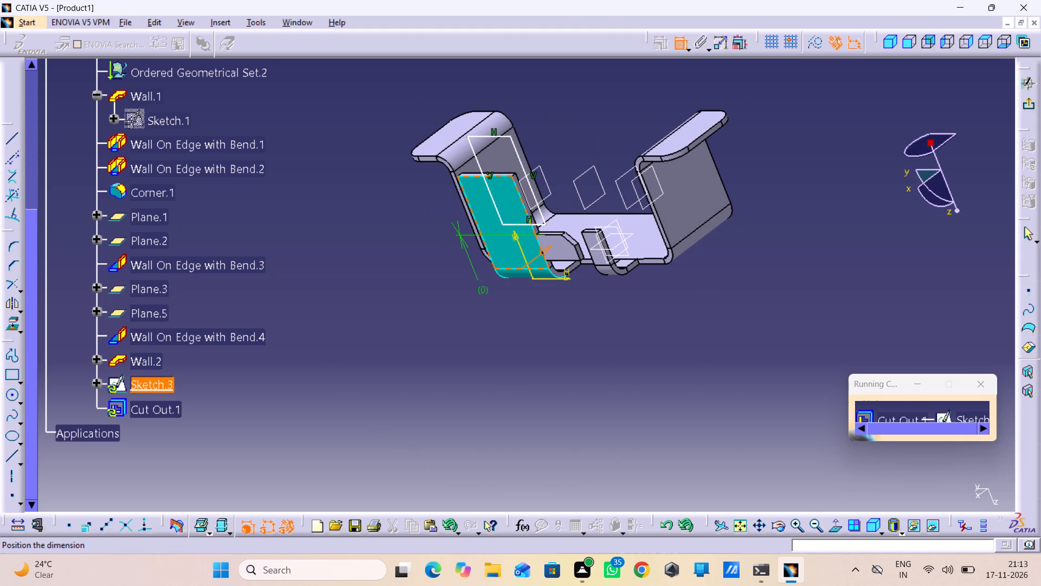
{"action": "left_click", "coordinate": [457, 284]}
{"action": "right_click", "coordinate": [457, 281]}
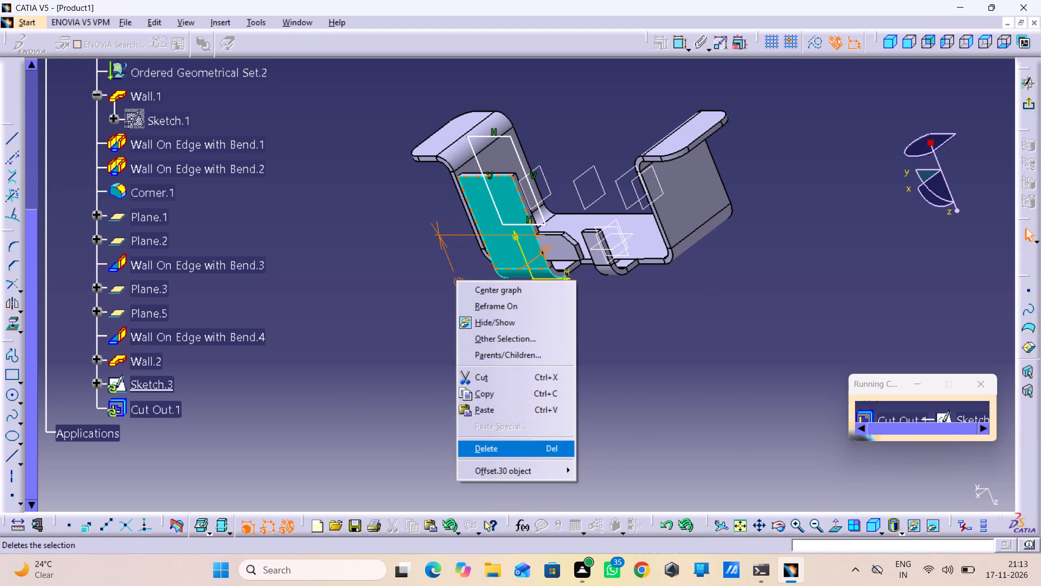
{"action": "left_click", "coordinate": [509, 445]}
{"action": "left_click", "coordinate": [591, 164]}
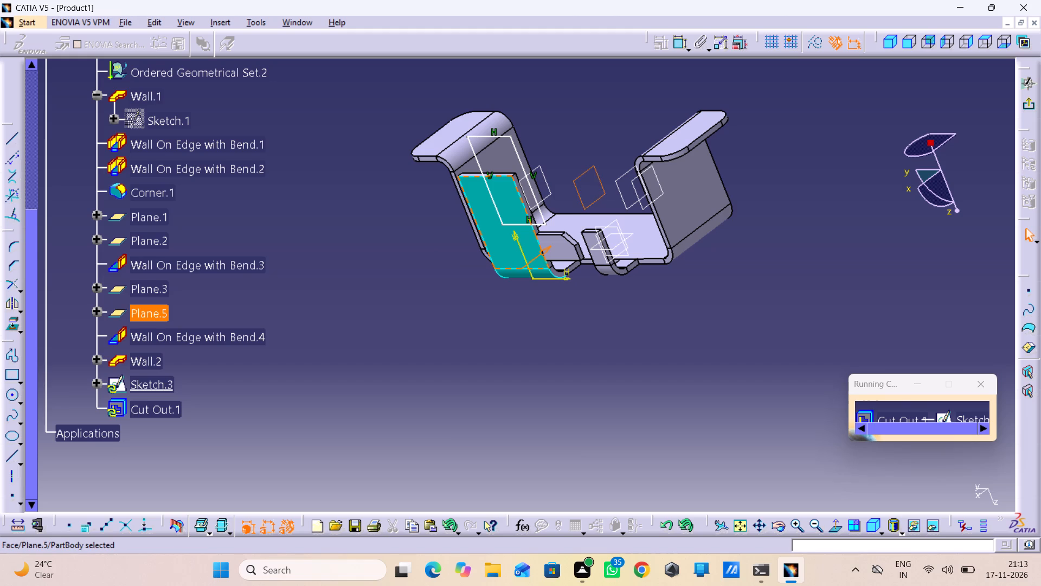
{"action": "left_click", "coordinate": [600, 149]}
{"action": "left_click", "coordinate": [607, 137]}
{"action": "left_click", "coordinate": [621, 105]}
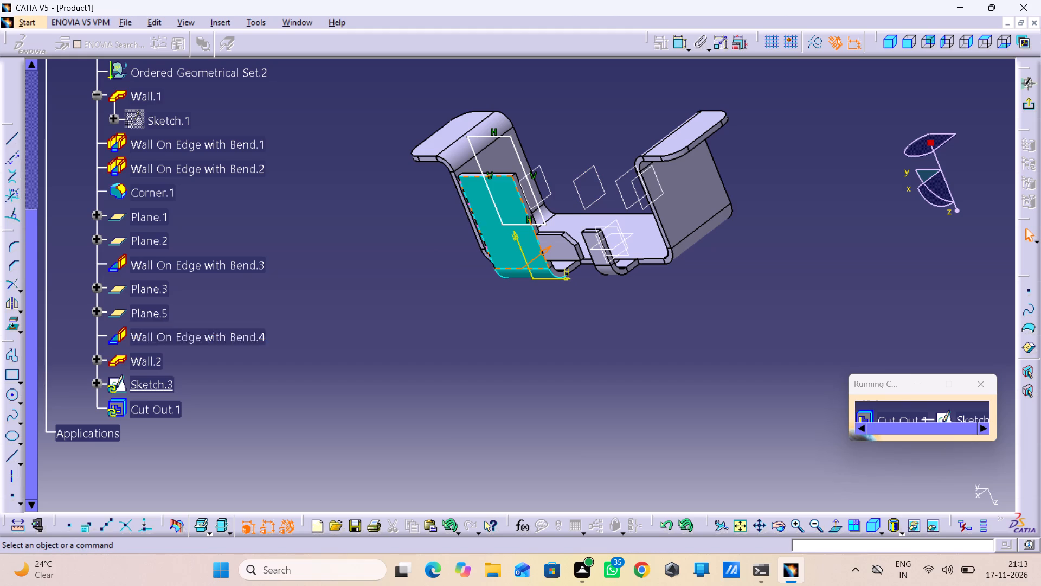
Constrain the rectangle's lower edge coincident with the upper edge of the small chamfered tab.
{"action": "double_click", "coordinate": [677, 46]}
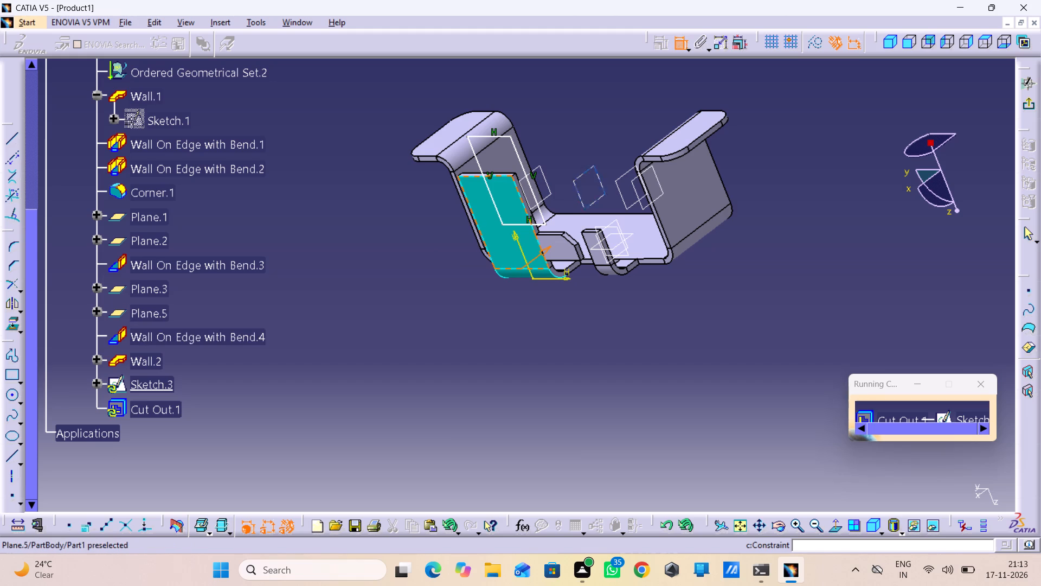
{"action": "left_click", "coordinate": [540, 224]}
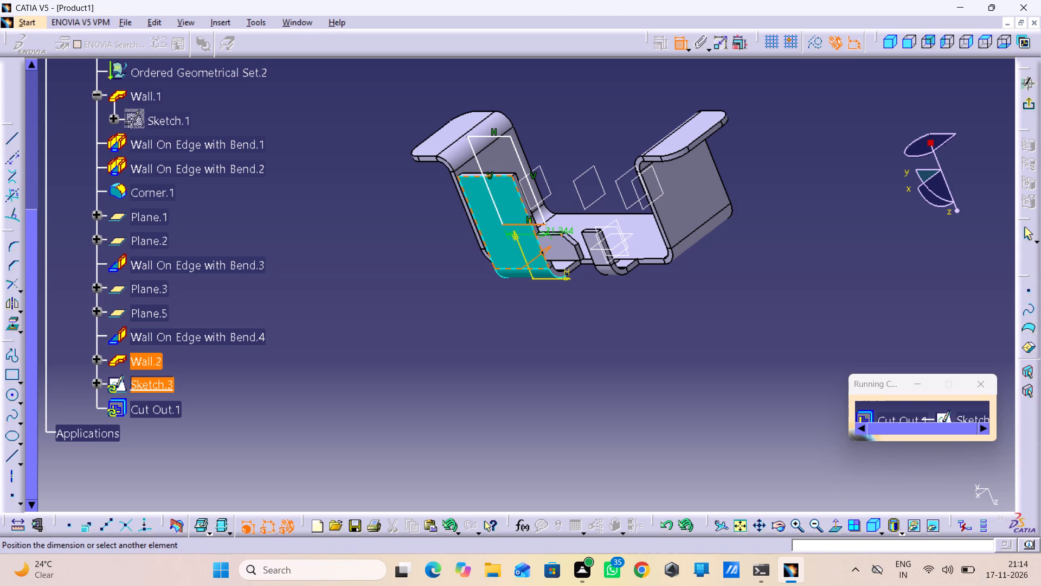
{"action": "left_click", "coordinate": [546, 234]}
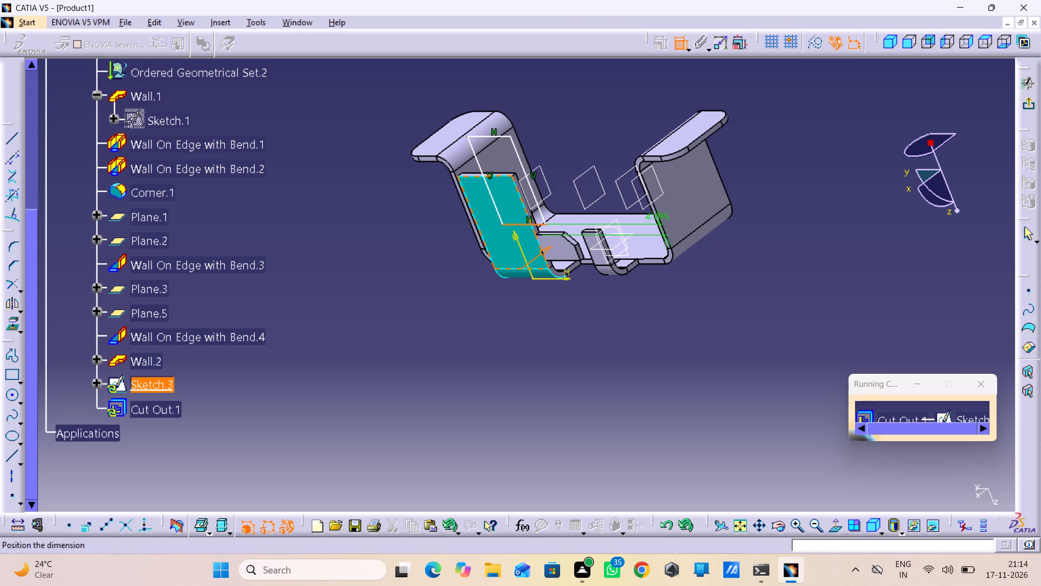
{"action": "right_click", "coordinate": [778, 216]}
{"action": "left_click", "coordinate": [789, 319]}
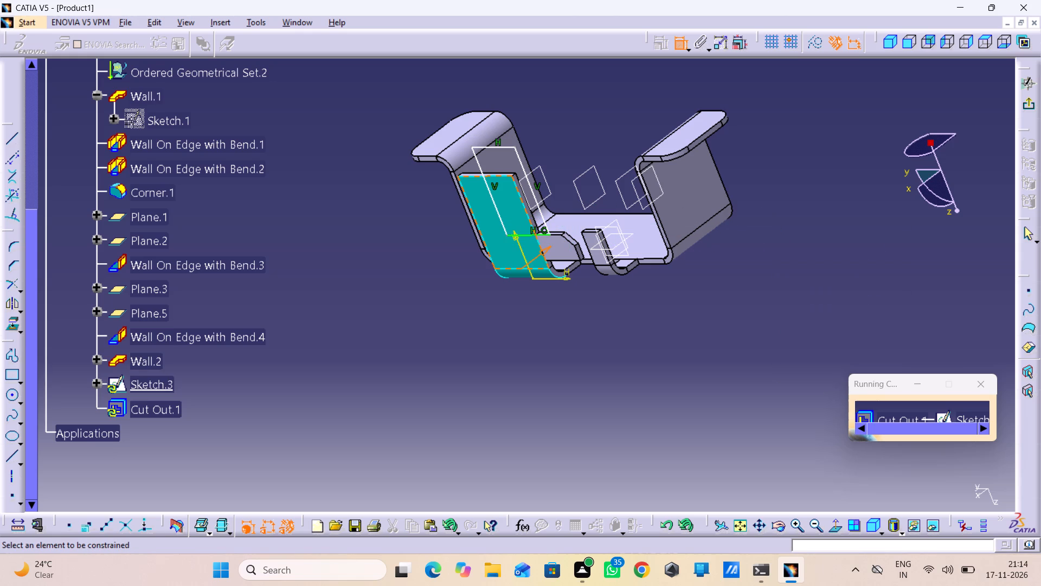
Constrain the rectangle's outer vertical side coincident with the wide tab's side edge nearest the chamfered tab.
{"action": "middle_click_drag", "start_coordinate": [539, 321], "coordinate": [641, 266]}
{"action": "right_click_drag", "start_coordinate": [539, 321], "coordinate": [641, 266]}
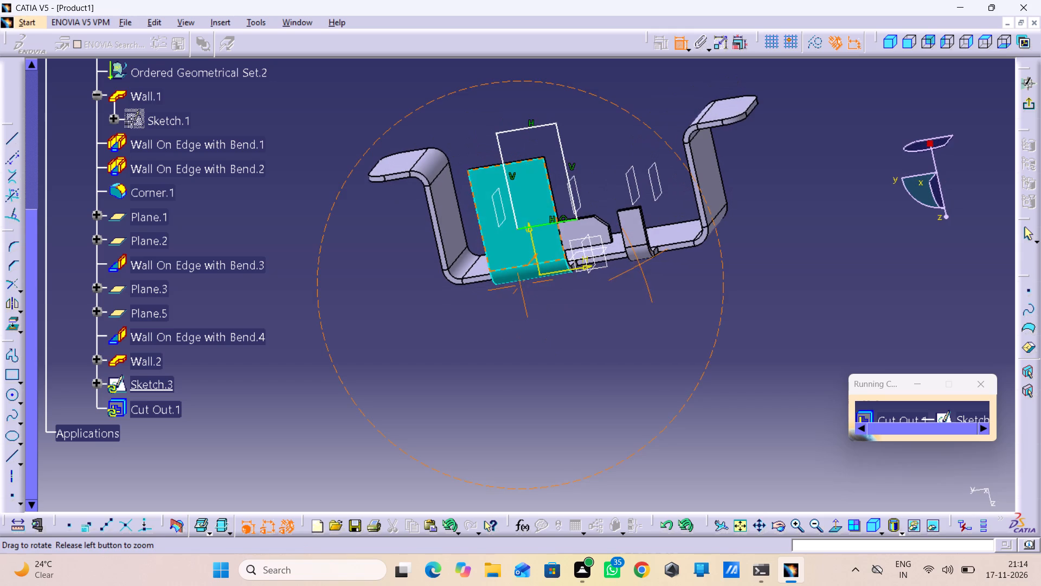
{"action": "right_click_drag", "start_coordinate": [641, 266], "coordinate": [642, 269]}
{"action": "middle_click_drag", "start_coordinate": [641, 266], "coordinate": [642, 269]}
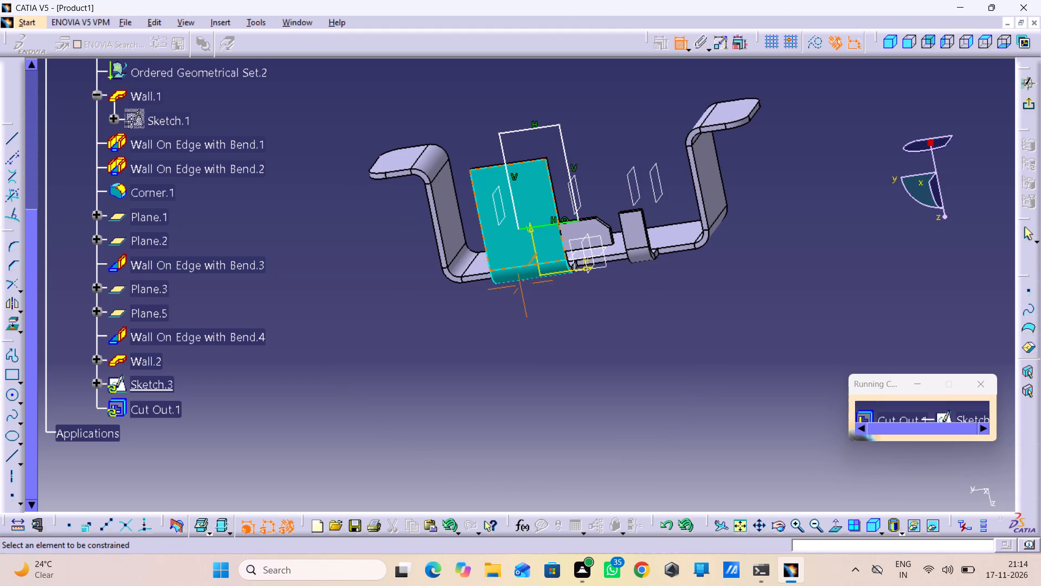
{"action": "left_click", "coordinate": [563, 145]}
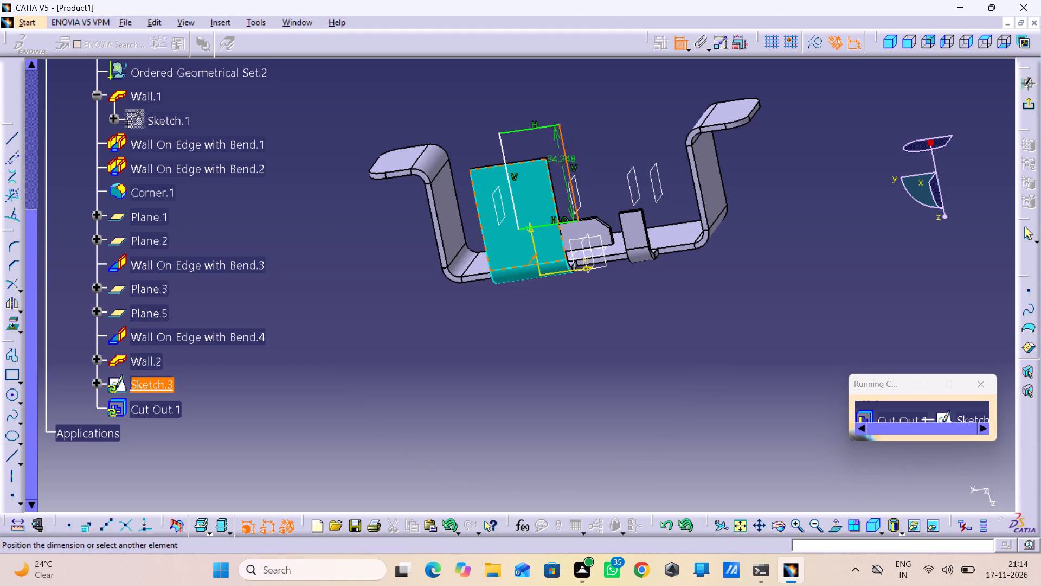
{"action": "left_click", "coordinate": [556, 199]}
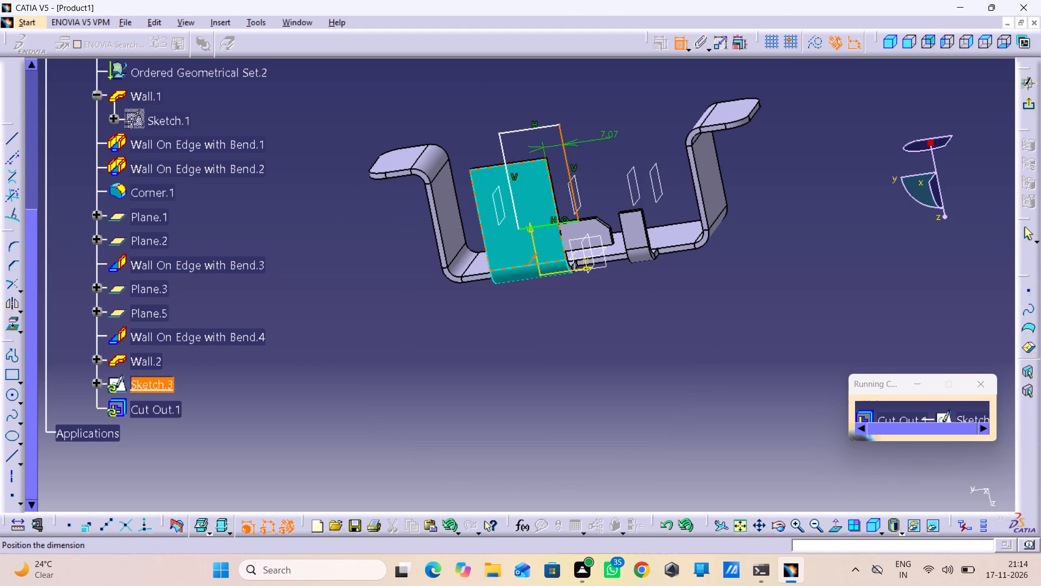
{"action": "right_click", "coordinate": [641, 111]}
{"action": "left_click", "coordinate": [704, 212]}
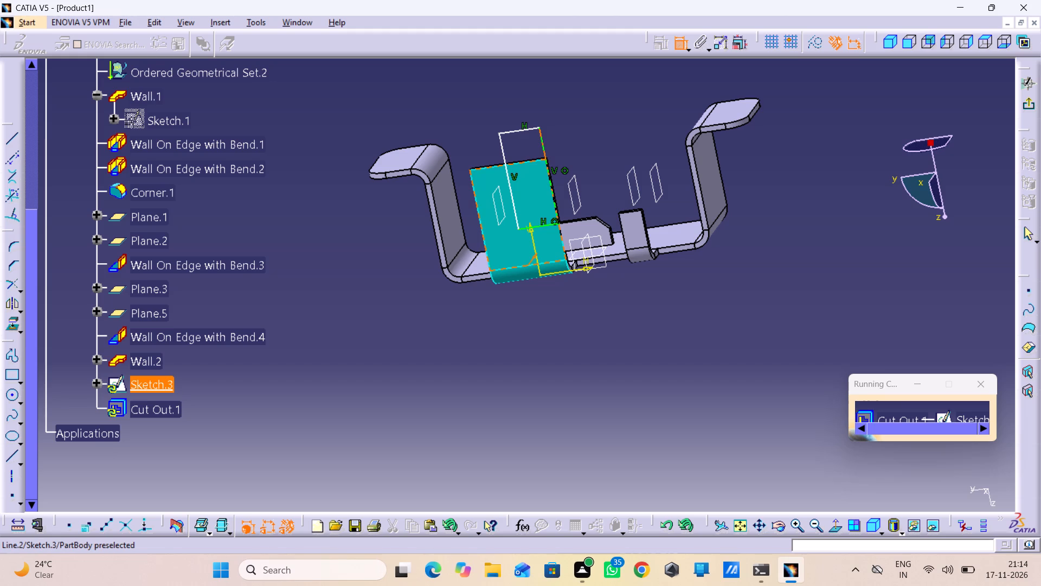
Dimension the rectangle's inner vertical side at 19 mm from the wide tab's far side edge.
{"action": "left_click", "coordinate": [471, 179]}
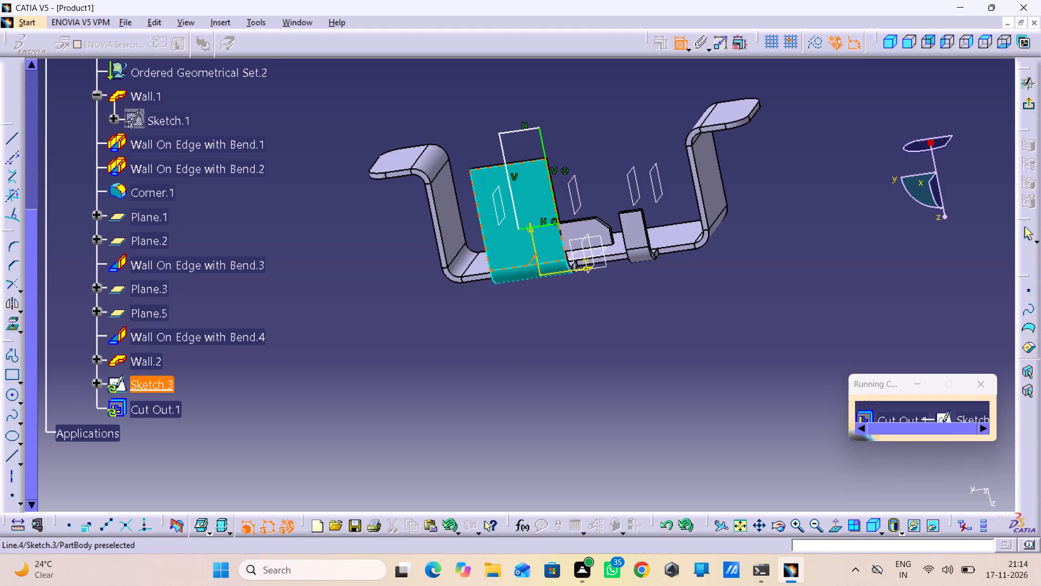
{"action": "left_click", "coordinate": [500, 146]}
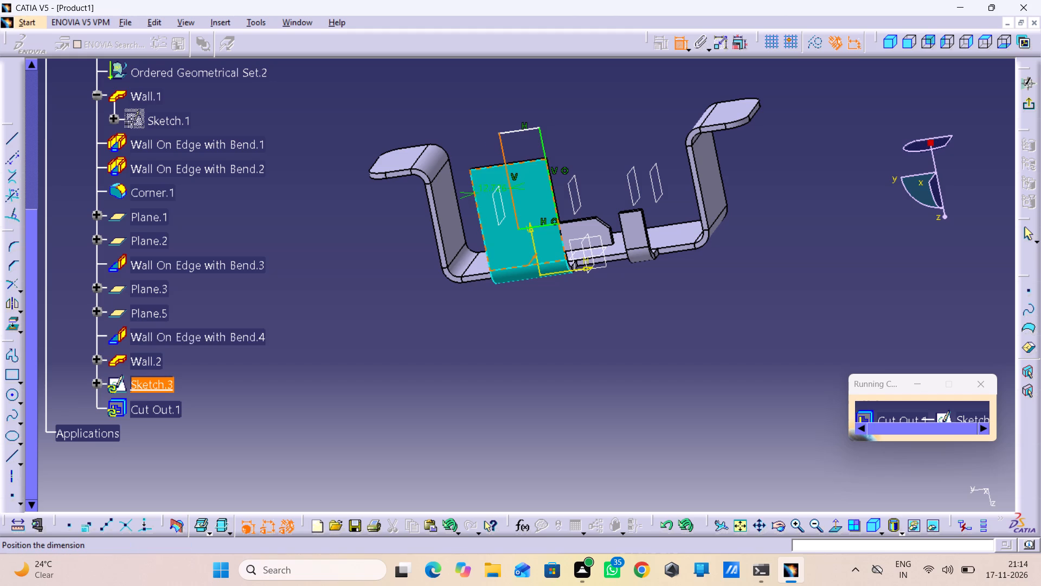
{"action": "left_click", "coordinate": [481, 152]}
{"action": "left_click", "coordinate": [483, 150]}
{"action": "double_click", "coordinate": [483, 150]}
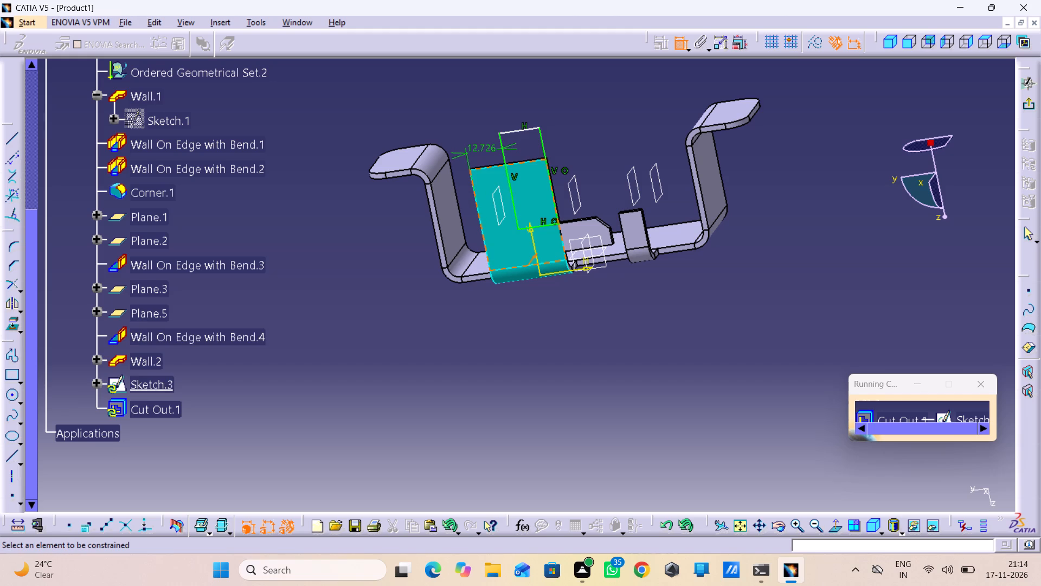
{"action": "type", "text": "19"}
{"action": "key", "text": "Return"}
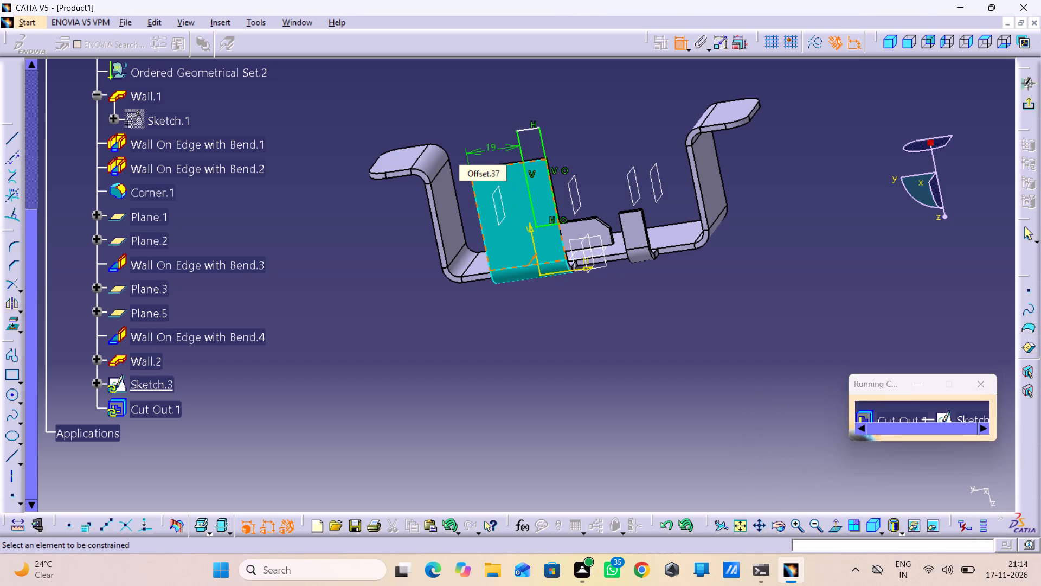
Constrain the rectangle's top edge coincident with the wide tab's free end edge.
{"action": "middle_click_drag", "start_coordinate": [558, 324], "coordinate": [564, 293]}
{"action": "right_click", "coordinate": [558, 324]}
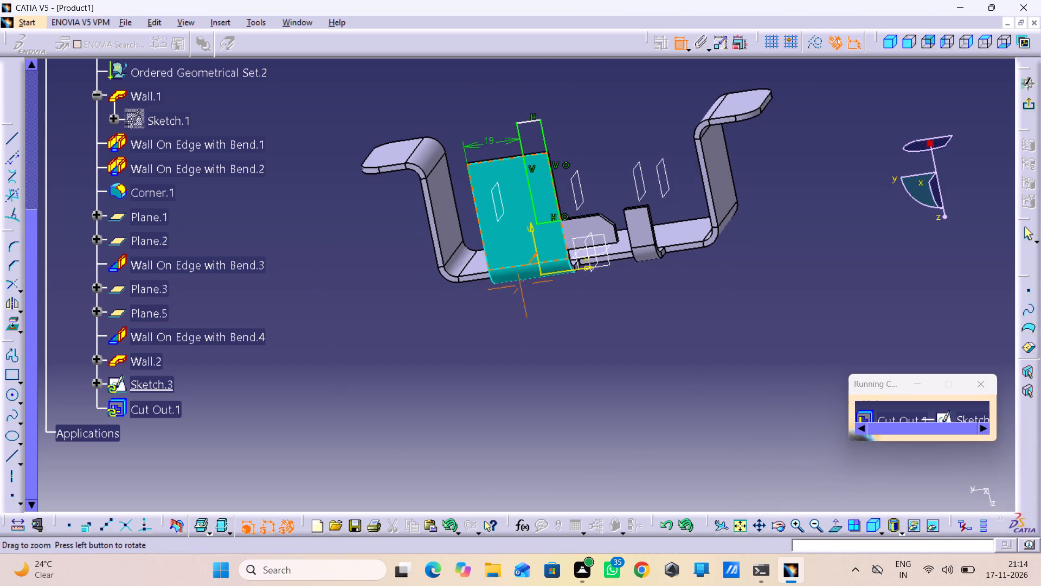
{"action": "middle_click_drag", "start_coordinate": [564, 293], "coordinate": [577, 232]}
{"action": "middle_click_drag", "start_coordinate": [604, 303], "coordinate": [601, 511]}
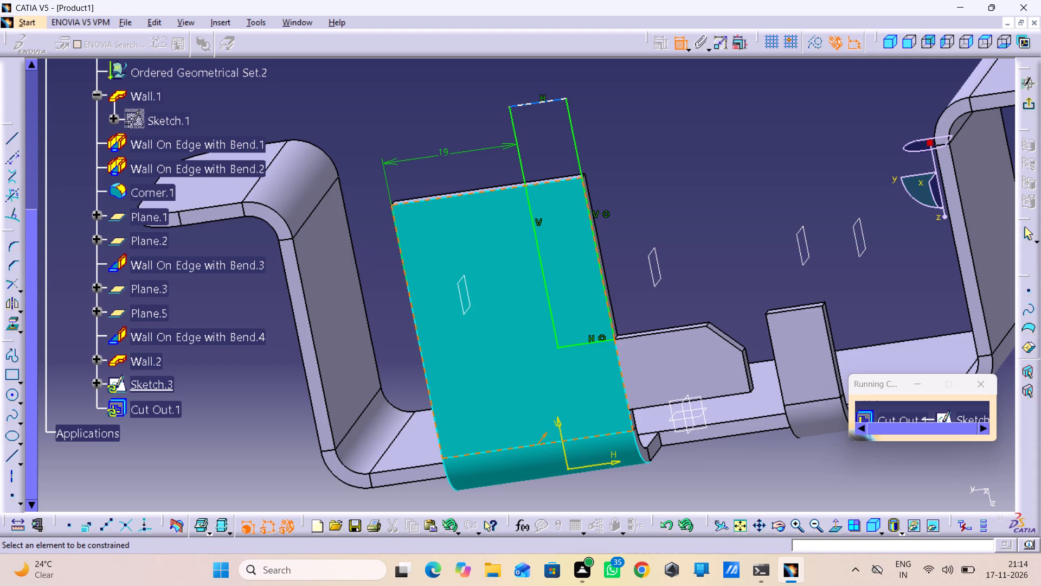
{"action": "left_click", "coordinate": [541, 104]}
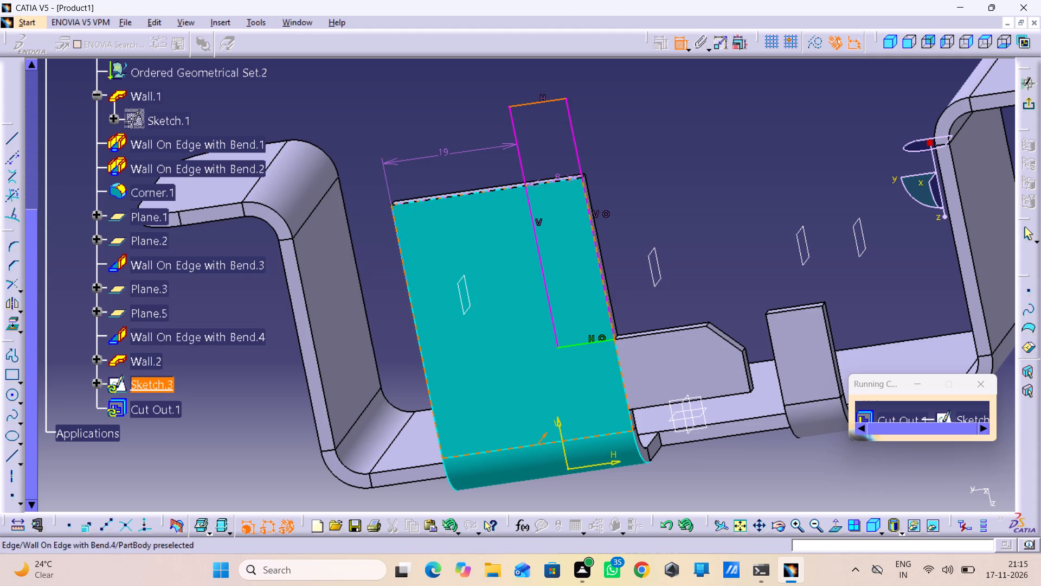
{"action": "left_click", "coordinate": [554, 182]}
{"action": "right_click_drag", "start_coordinate": [641, 146], "coordinate": [651, 154]}
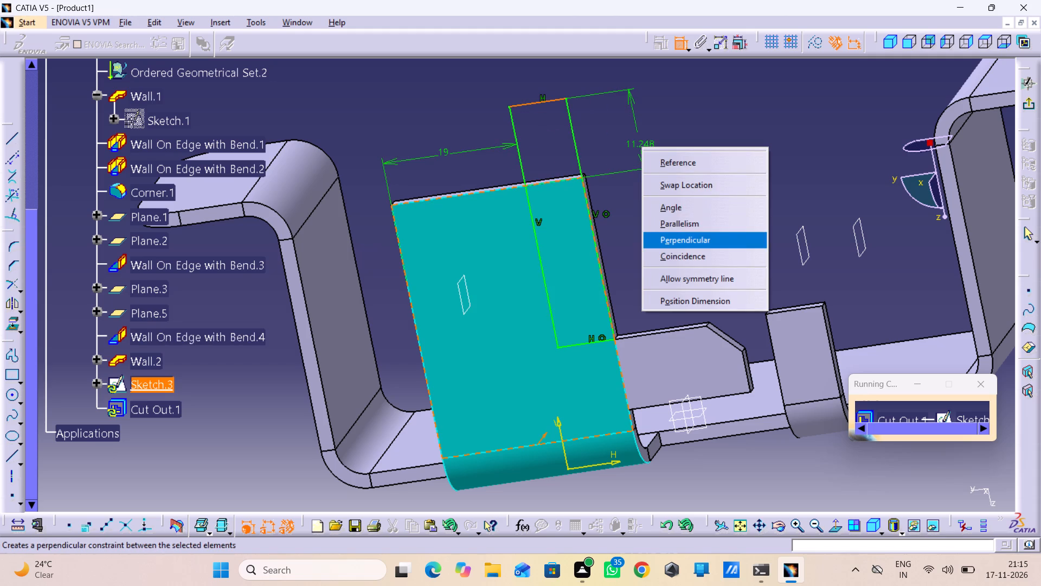
{"action": "left_click", "coordinate": [705, 259]}
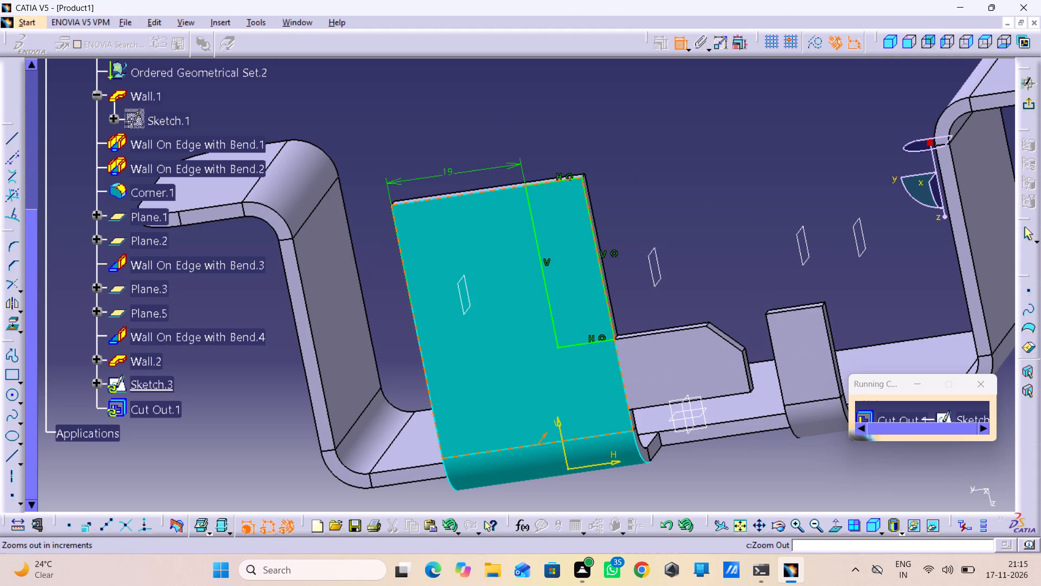
Exit the sketch, then preview and create the sheetmetal standard cutout with the up-to-next end limit.
{"action": "left_click", "coordinate": [839, 521]}
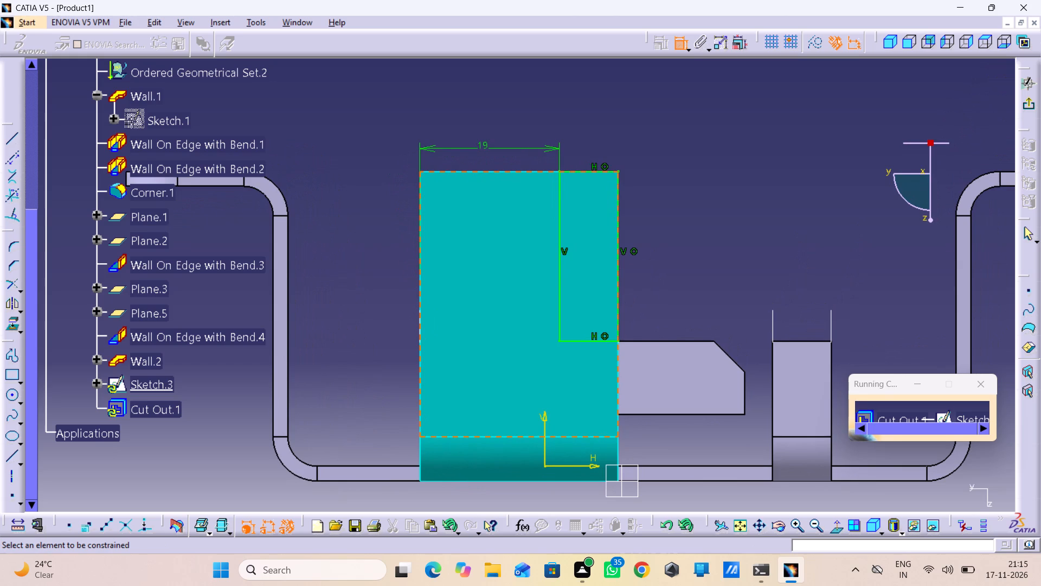
{"action": "left_click", "coordinate": [1032, 103]}
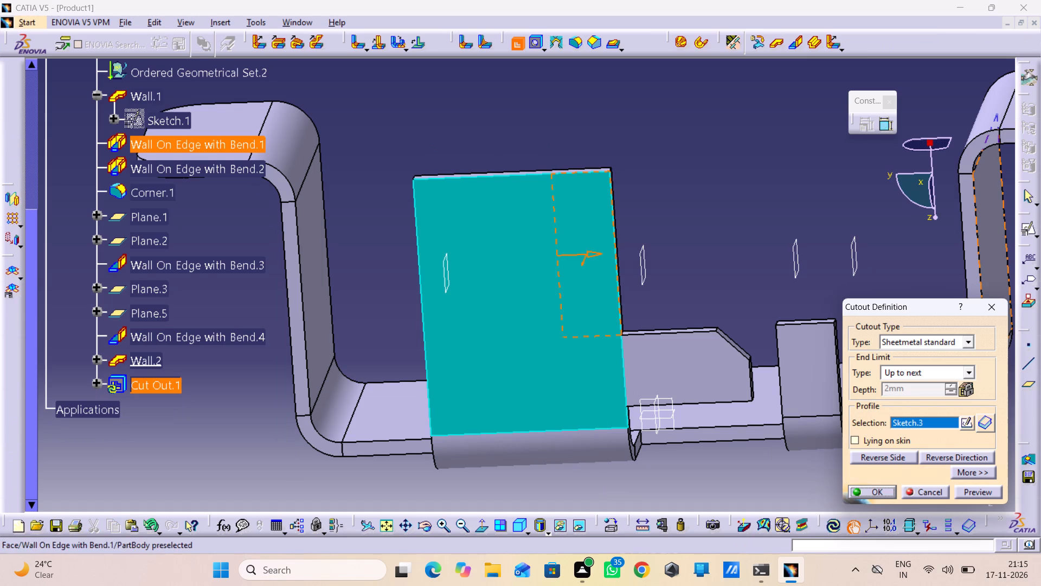
{"action": "left_click", "coordinate": [989, 493]}
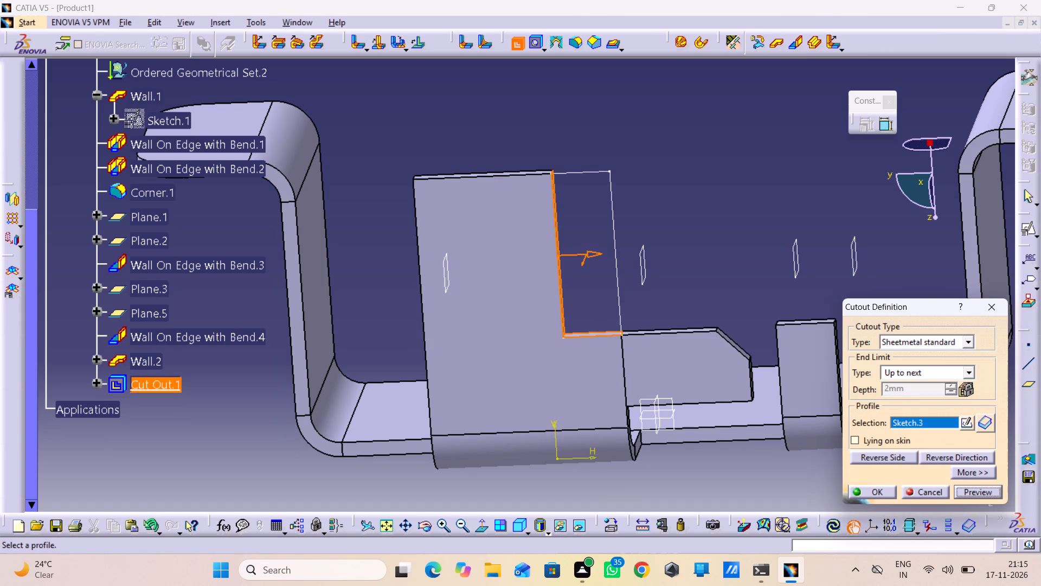
{"action": "left_click", "coordinate": [878, 491]}
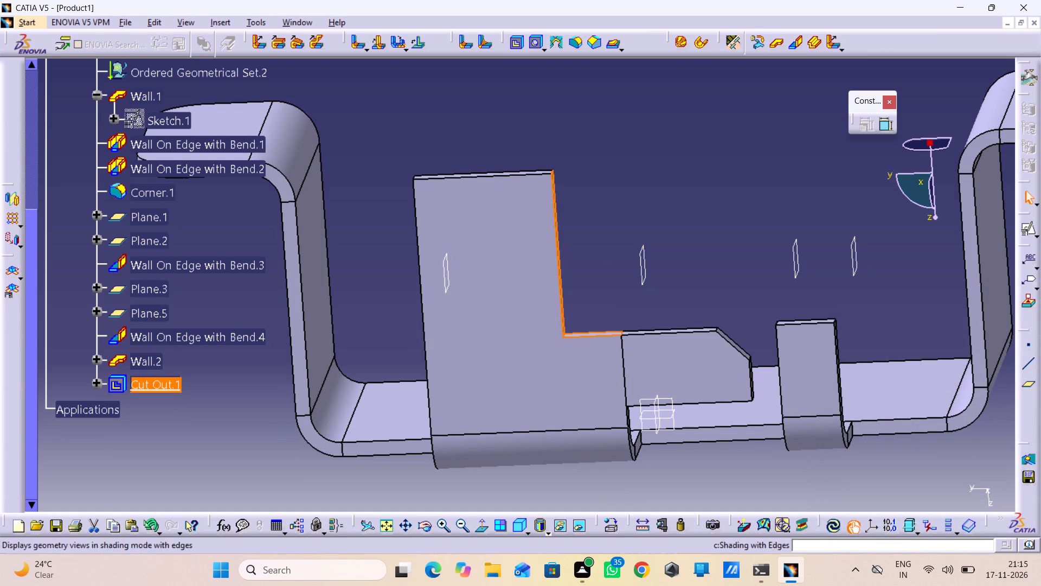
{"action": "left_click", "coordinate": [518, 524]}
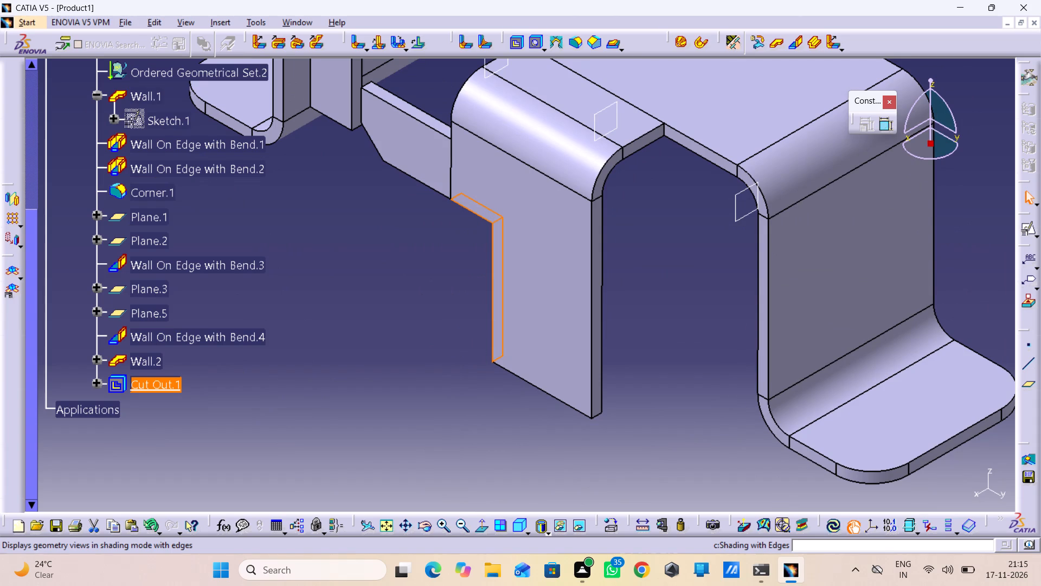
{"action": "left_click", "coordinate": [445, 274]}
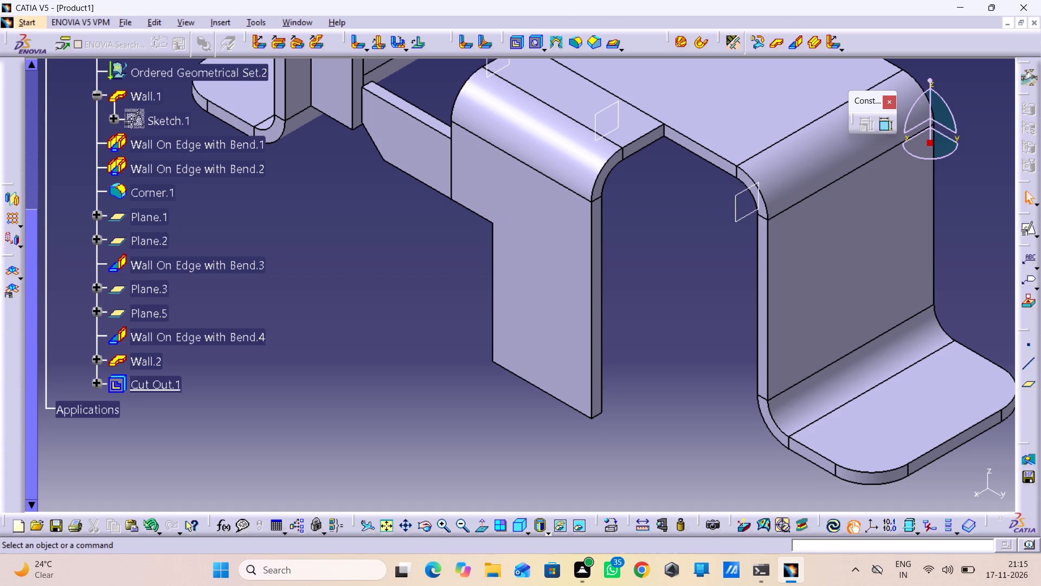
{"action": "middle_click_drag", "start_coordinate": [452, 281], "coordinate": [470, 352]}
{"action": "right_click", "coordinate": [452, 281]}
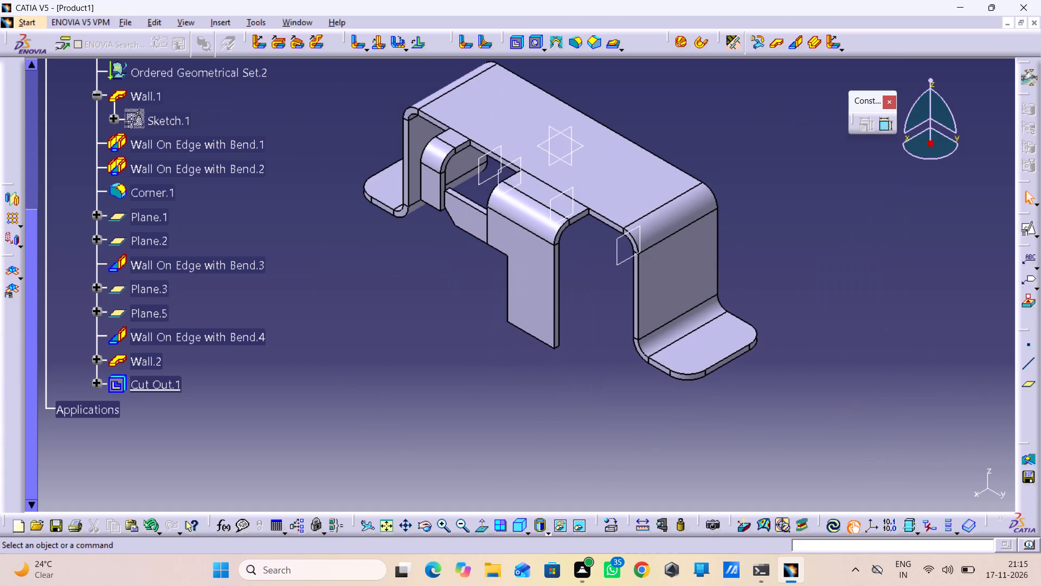
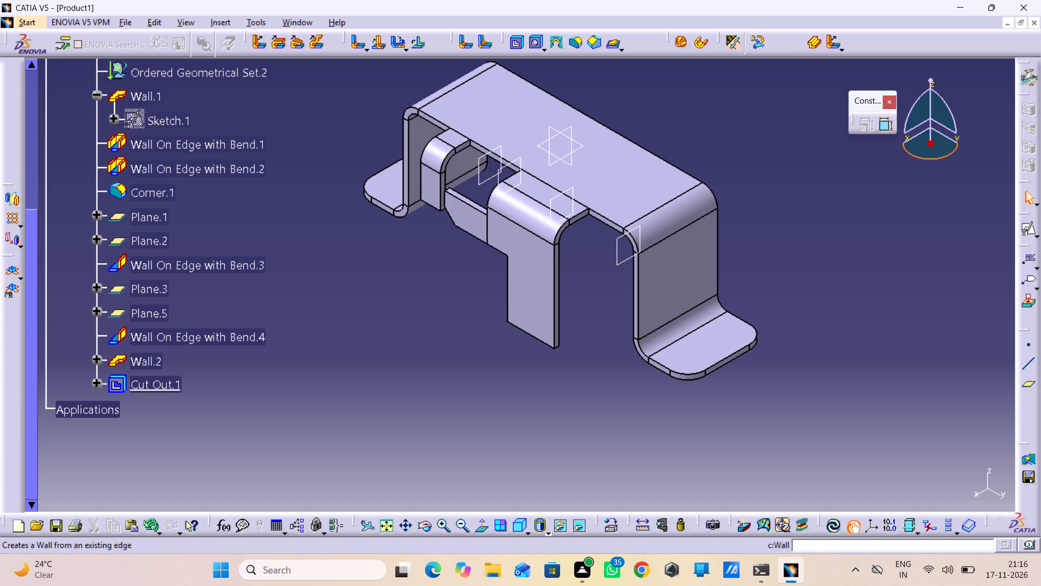
Start a wall on the wide tab's free end edge with no clearance and the material side inverted.
{"action": "left_click", "coordinate": [796, 44]}
{"action": "middle_click_drag", "start_coordinate": [561, 319], "coordinate": [438, 332]}
{"action": "right_click_drag", "start_coordinate": [561, 319], "coordinate": [438, 332]}
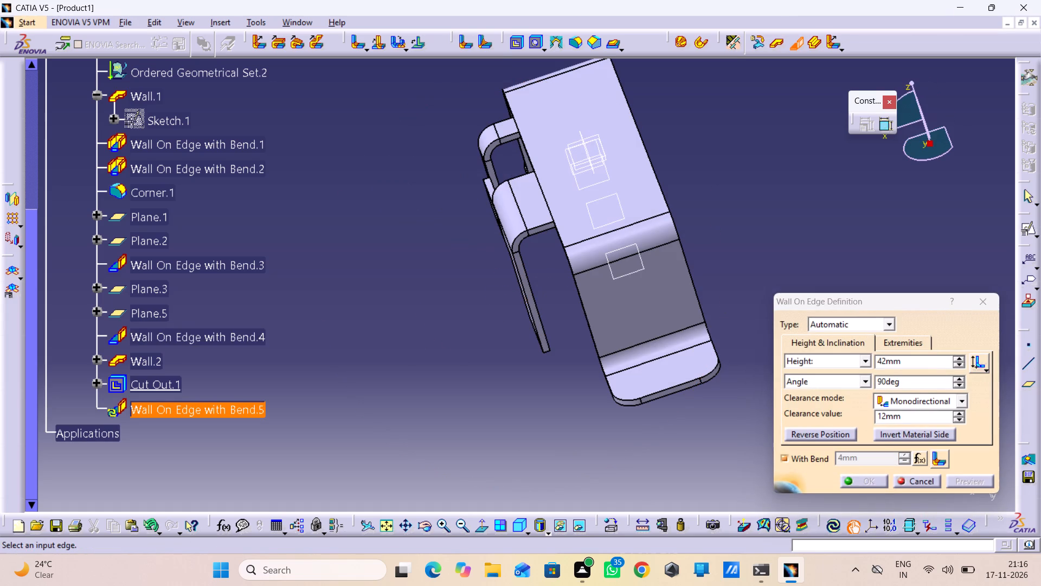
{"action": "middle_click_drag", "start_coordinate": [568, 317], "coordinate": [356, 283]}
{"action": "right_click_drag", "start_coordinate": [569, 316], "coordinate": [356, 283]}
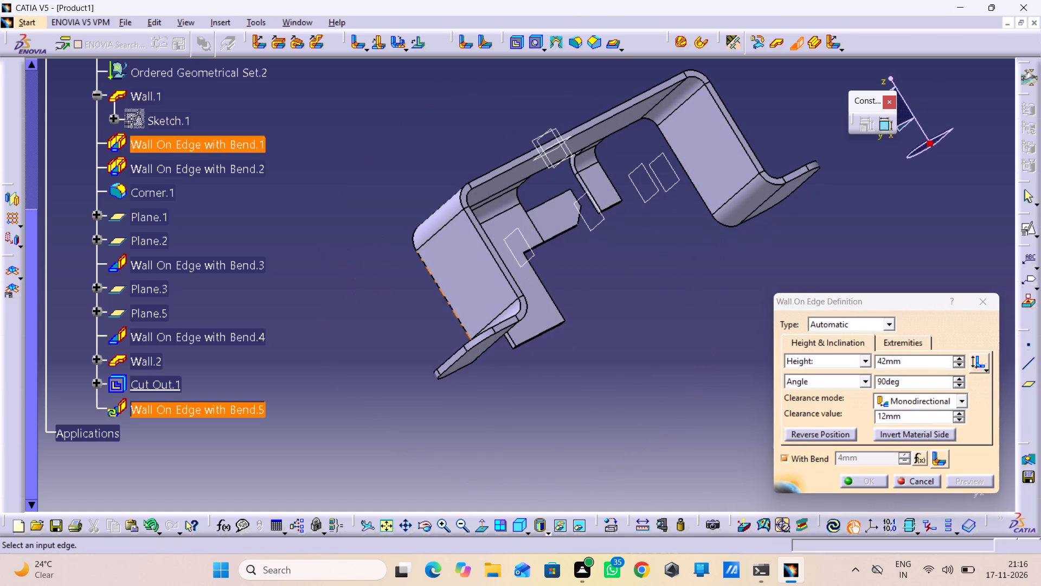
{"action": "middle_click_drag", "start_coordinate": [500, 360], "coordinate": [479, 252]}
{"action": "right_click", "coordinate": [500, 360]}
{"action": "middle_click_drag", "start_coordinate": [580, 284], "coordinate": [539, 186]}
{"action": "right_click_drag", "start_coordinate": [580, 284], "coordinate": [539, 186]}
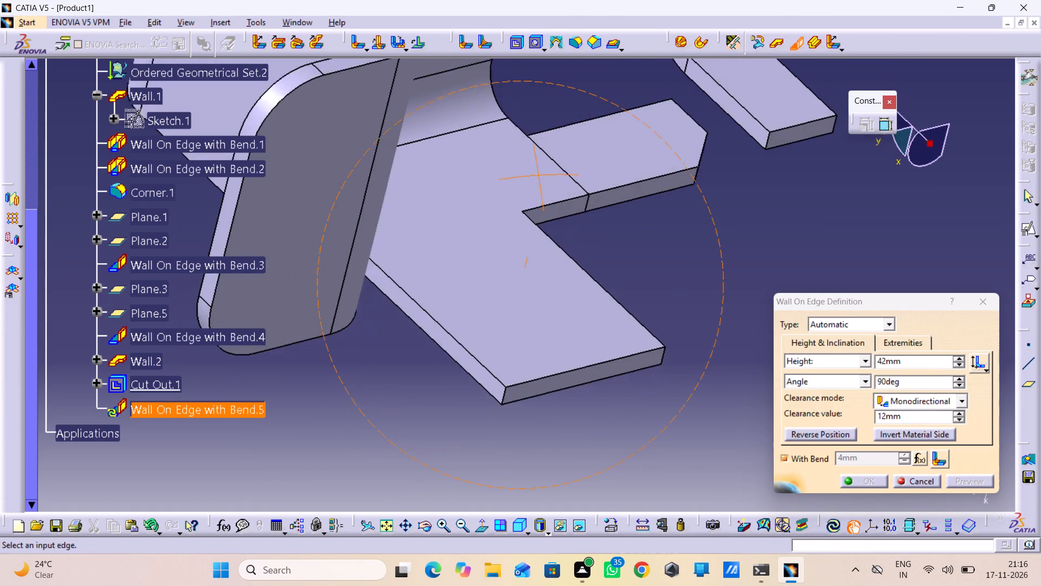
{"action": "right_click_drag", "start_coordinate": [539, 186], "coordinate": [544, 212]}
{"action": "middle_click_drag", "start_coordinate": [539, 186], "coordinate": [544, 212]}
{"action": "left_click", "coordinate": [580, 393]}
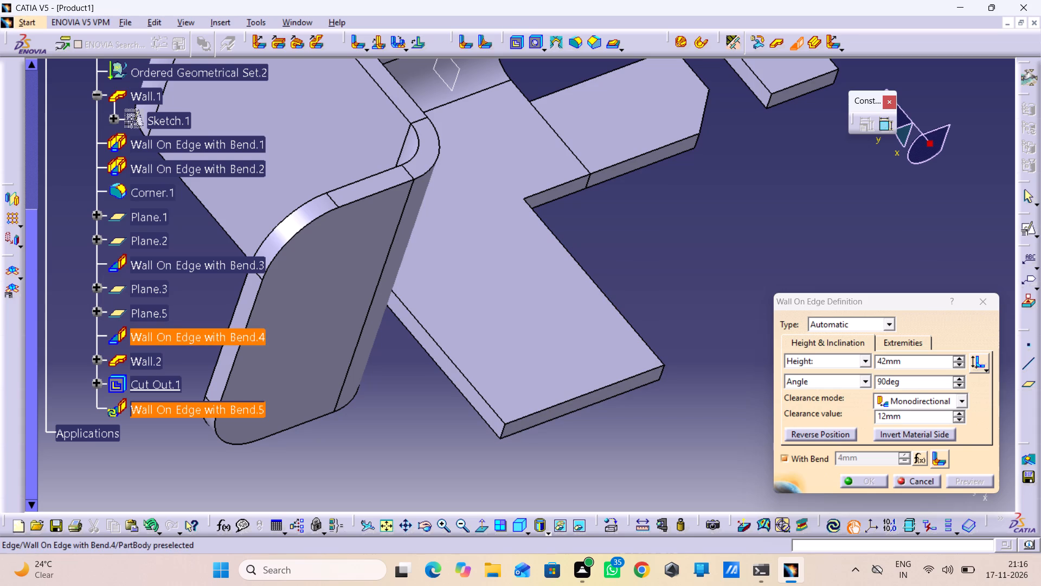
{"action": "left_click", "coordinate": [575, 398]}
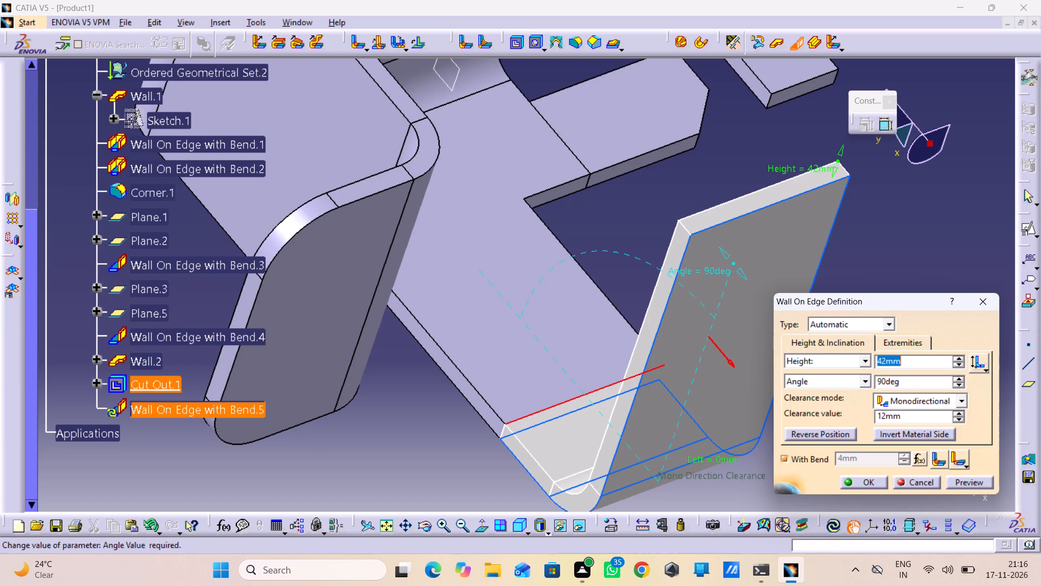
{"action": "left_click", "coordinate": [924, 407]}
{"action": "left_click", "coordinate": [927, 419]}
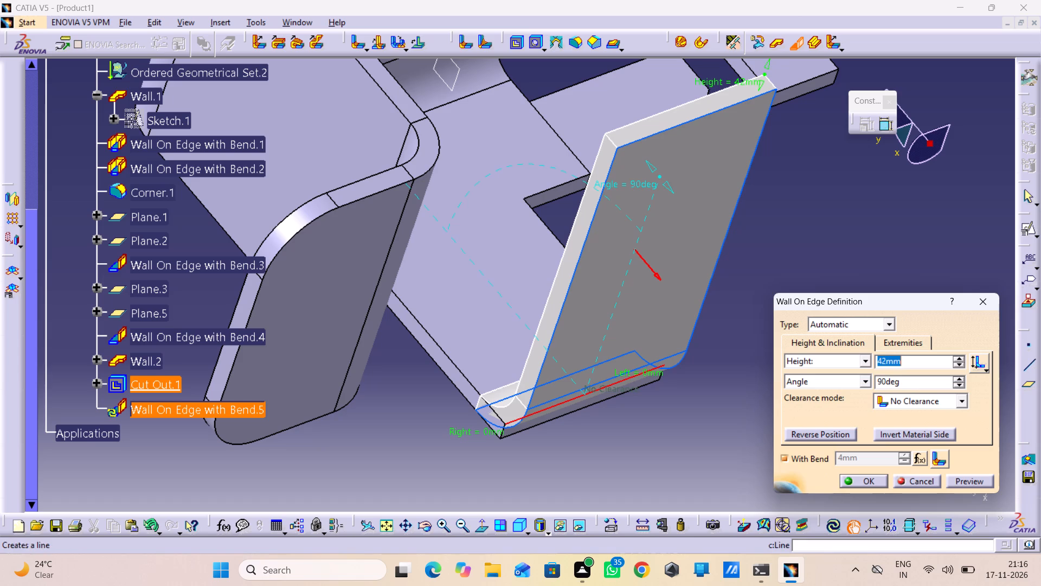
{"action": "left_click", "coordinate": [926, 431]}
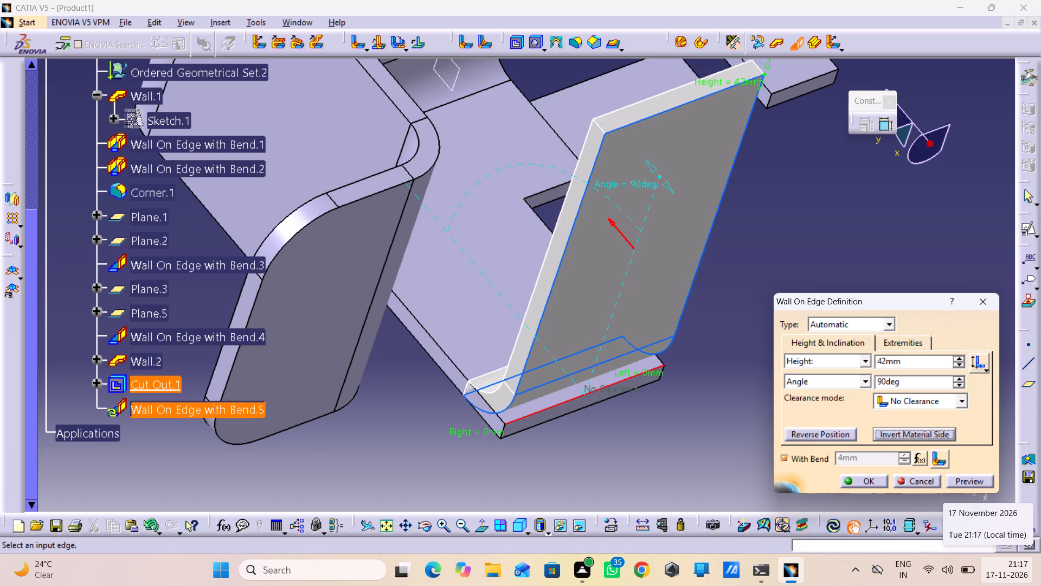
Set the new end wall's height to 30 mm and create it.
{"action": "left_click_drag", "start_coordinate": [911, 356], "coordinate": [785, 404]}
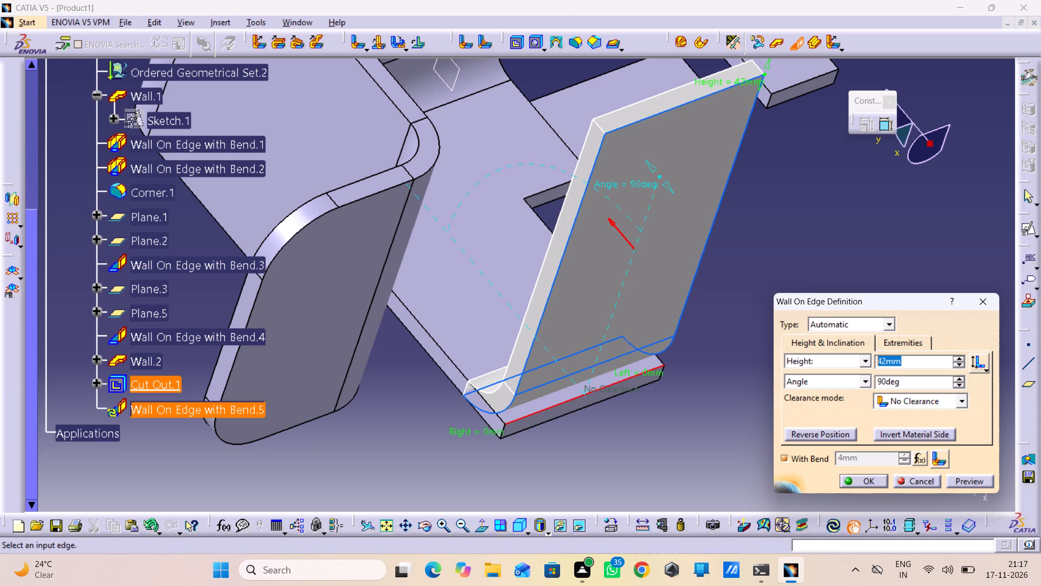
{"action": "left_click_drag", "start_coordinate": [785, 404], "coordinate": [782, 405]}
{"action": "key", "text": "3"}
{"action": "key", "text": "0"}
{"action": "left_click", "coordinate": [863, 481]}
{"action": "left_click", "coordinate": [751, 458]}
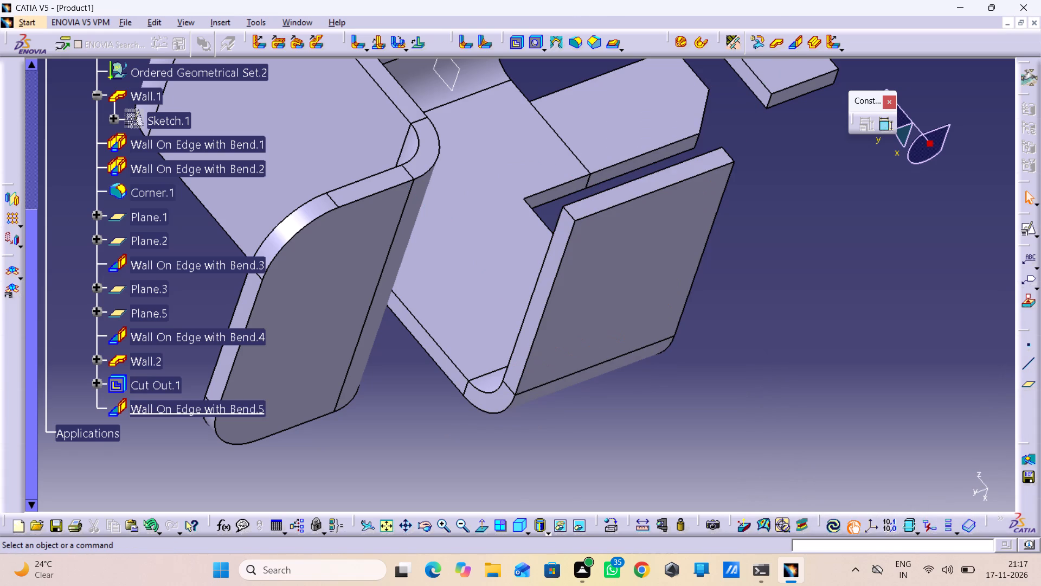
Start a hole on the bracket's large top face and open its positioning sketch.
{"action": "middle_click_drag", "start_coordinate": [716, 382], "coordinate": [712, 454]}
{"action": "right_click", "coordinate": [716, 382]}
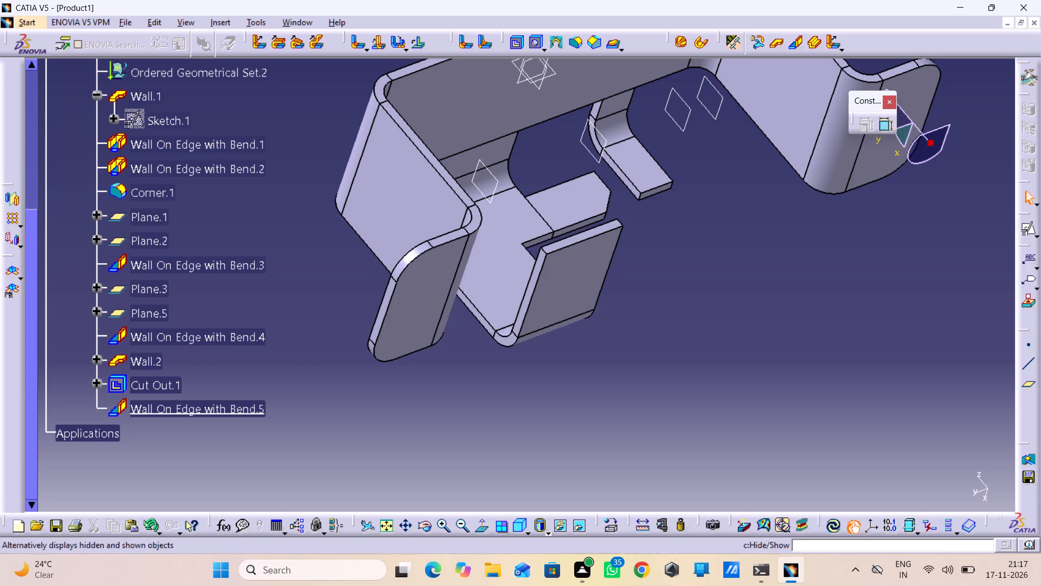
{"action": "left_click", "coordinate": [513, 527]}
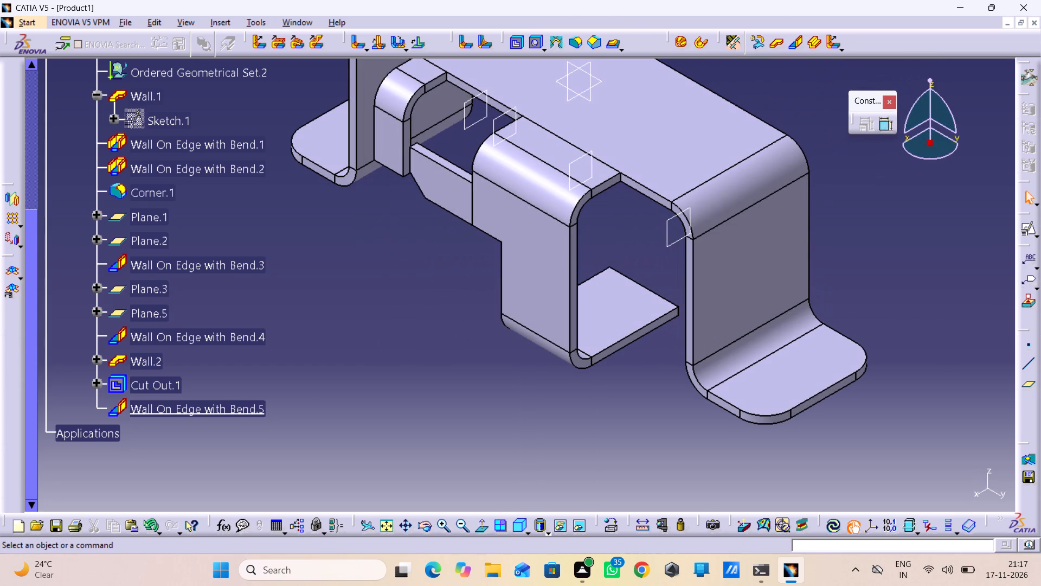
{"action": "left_click", "coordinate": [516, 367]}
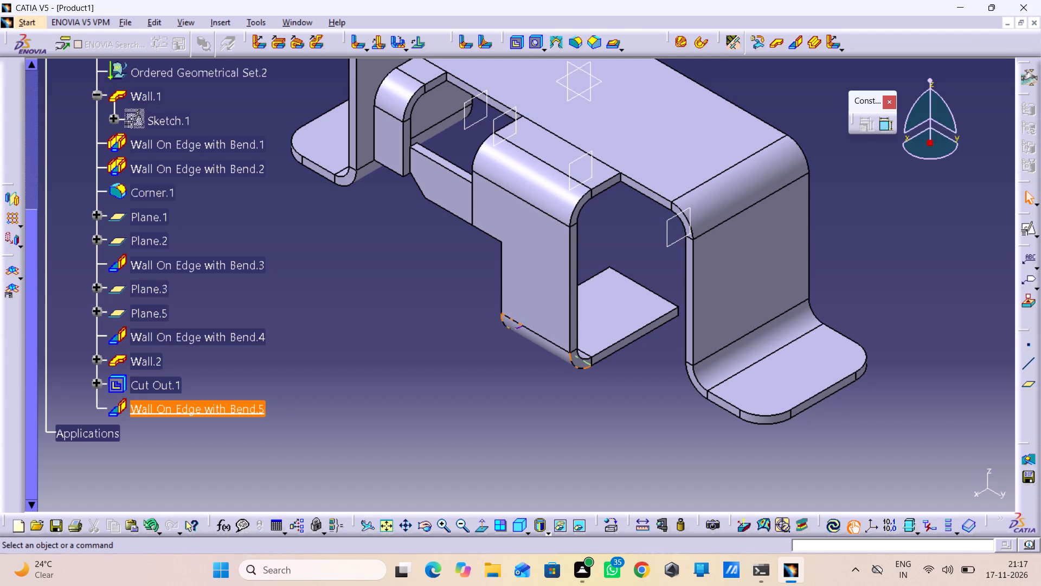
{"action": "middle_click_drag", "start_coordinate": [428, 287], "coordinate": [452, 386]}
{"action": "right_click", "coordinate": [428, 287]}
{"action": "middle_click_drag", "start_coordinate": [452, 386], "coordinate": [469, 336]}
{"action": "right_click", "coordinate": [452, 386]}
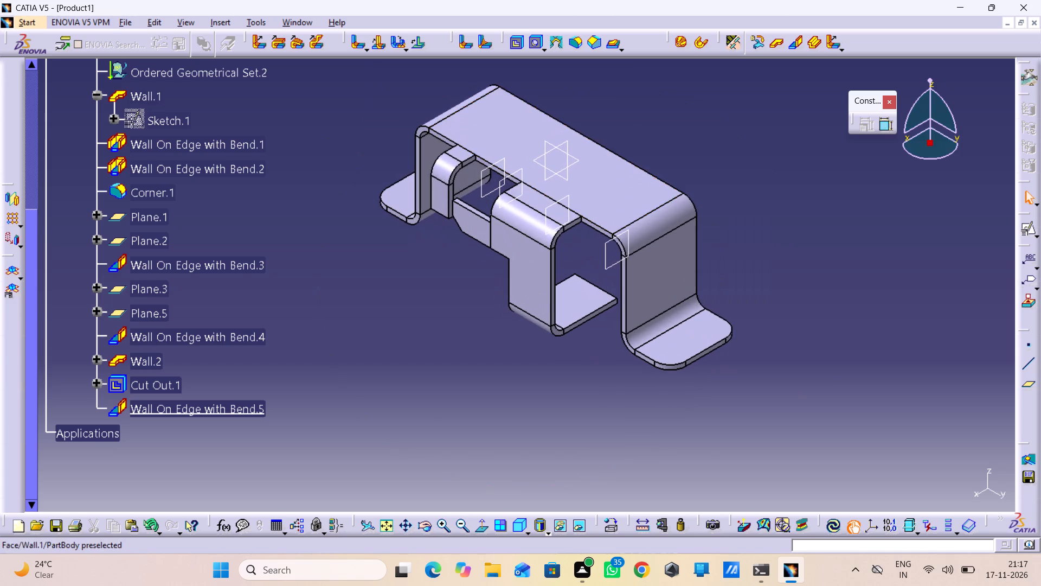
{"action": "left_click", "coordinate": [588, 159]}
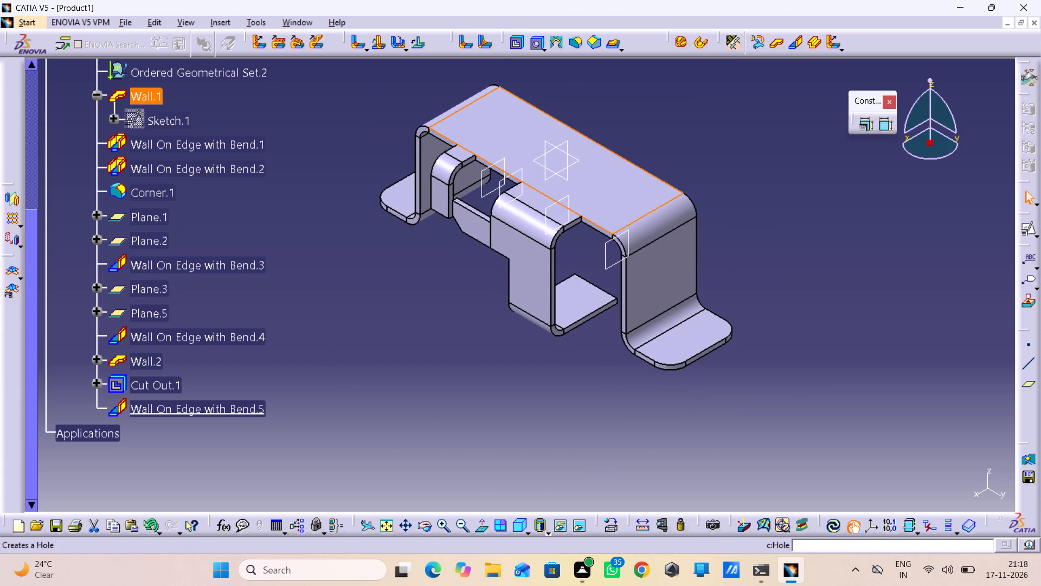
{"action": "left_click", "coordinate": [537, 43]}
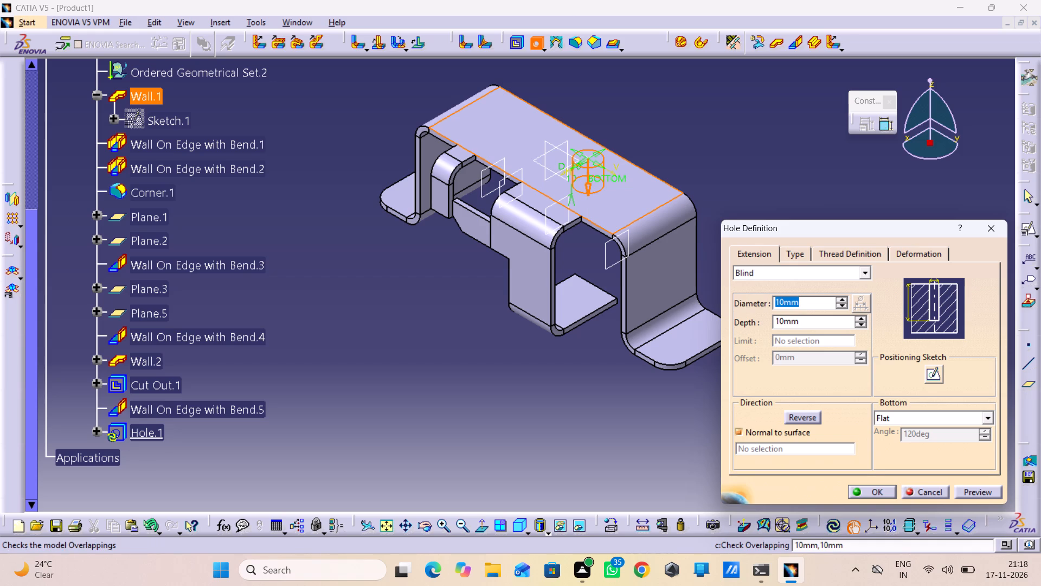
{"action": "left_click", "coordinate": [934, 377]}
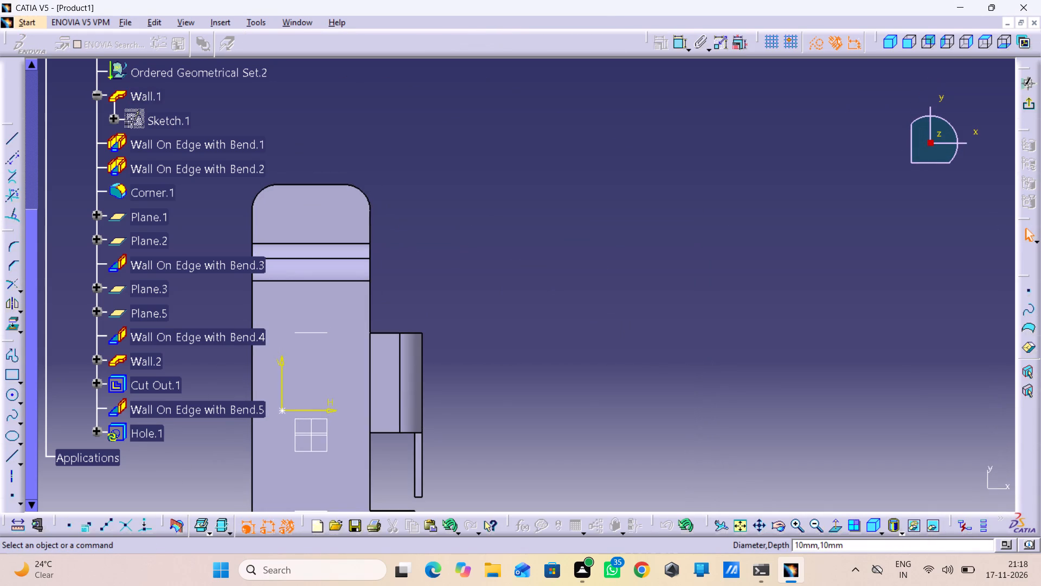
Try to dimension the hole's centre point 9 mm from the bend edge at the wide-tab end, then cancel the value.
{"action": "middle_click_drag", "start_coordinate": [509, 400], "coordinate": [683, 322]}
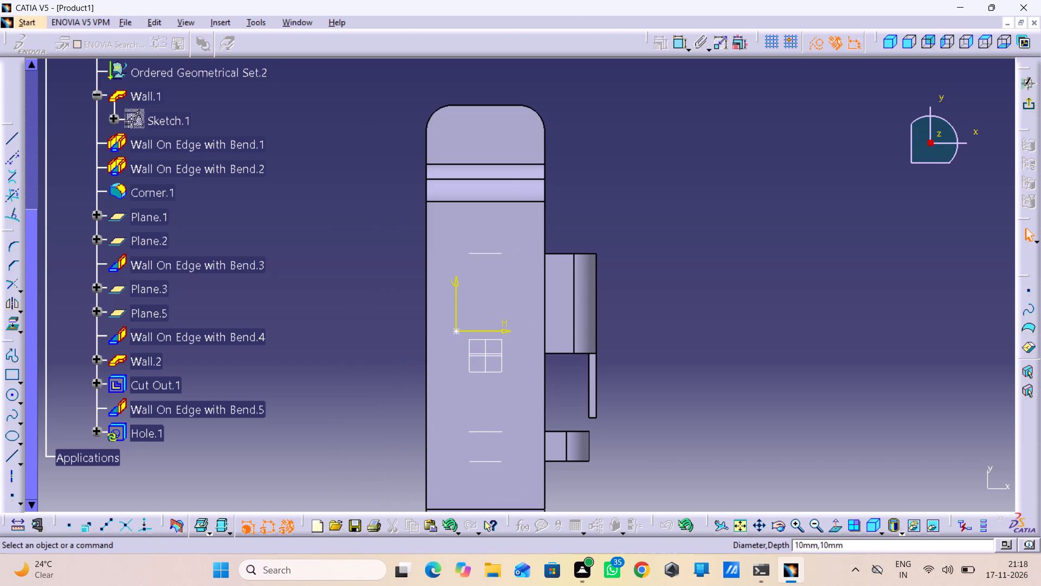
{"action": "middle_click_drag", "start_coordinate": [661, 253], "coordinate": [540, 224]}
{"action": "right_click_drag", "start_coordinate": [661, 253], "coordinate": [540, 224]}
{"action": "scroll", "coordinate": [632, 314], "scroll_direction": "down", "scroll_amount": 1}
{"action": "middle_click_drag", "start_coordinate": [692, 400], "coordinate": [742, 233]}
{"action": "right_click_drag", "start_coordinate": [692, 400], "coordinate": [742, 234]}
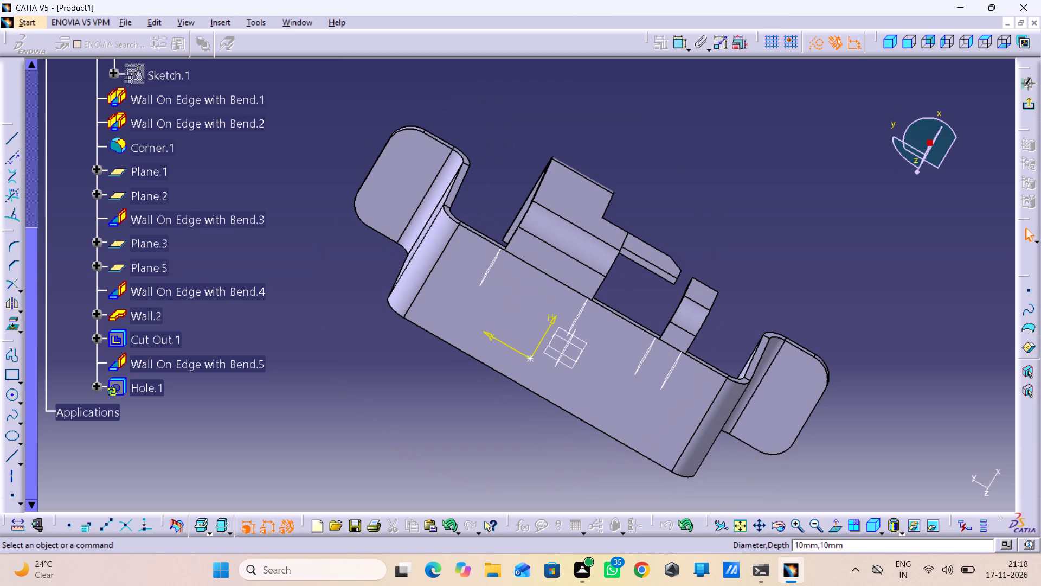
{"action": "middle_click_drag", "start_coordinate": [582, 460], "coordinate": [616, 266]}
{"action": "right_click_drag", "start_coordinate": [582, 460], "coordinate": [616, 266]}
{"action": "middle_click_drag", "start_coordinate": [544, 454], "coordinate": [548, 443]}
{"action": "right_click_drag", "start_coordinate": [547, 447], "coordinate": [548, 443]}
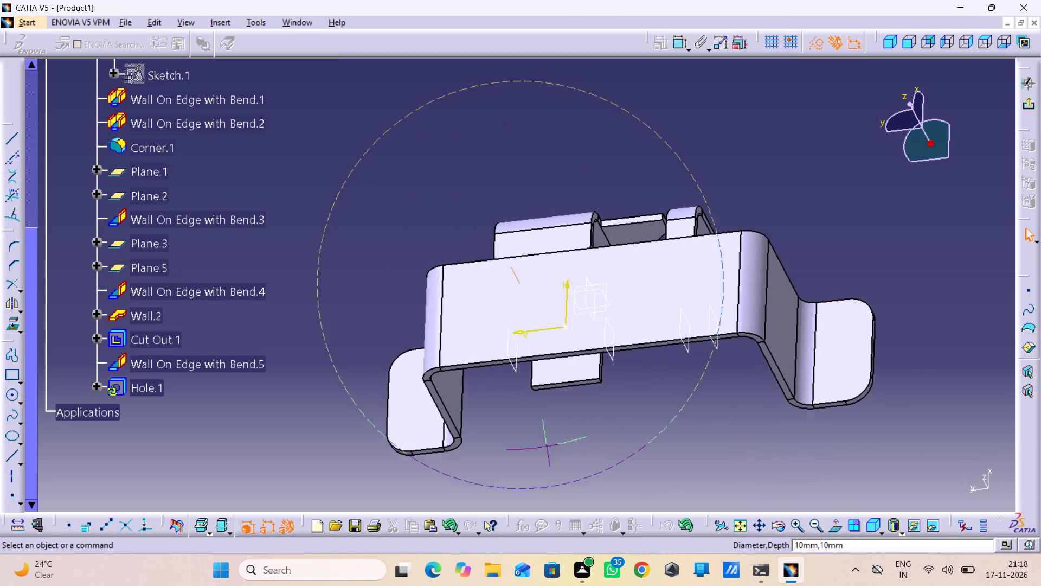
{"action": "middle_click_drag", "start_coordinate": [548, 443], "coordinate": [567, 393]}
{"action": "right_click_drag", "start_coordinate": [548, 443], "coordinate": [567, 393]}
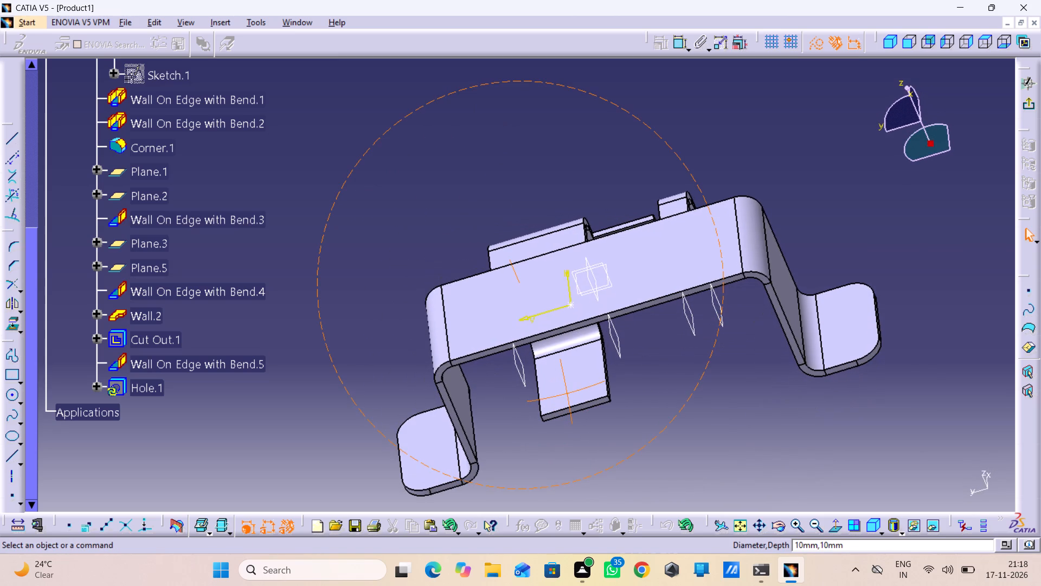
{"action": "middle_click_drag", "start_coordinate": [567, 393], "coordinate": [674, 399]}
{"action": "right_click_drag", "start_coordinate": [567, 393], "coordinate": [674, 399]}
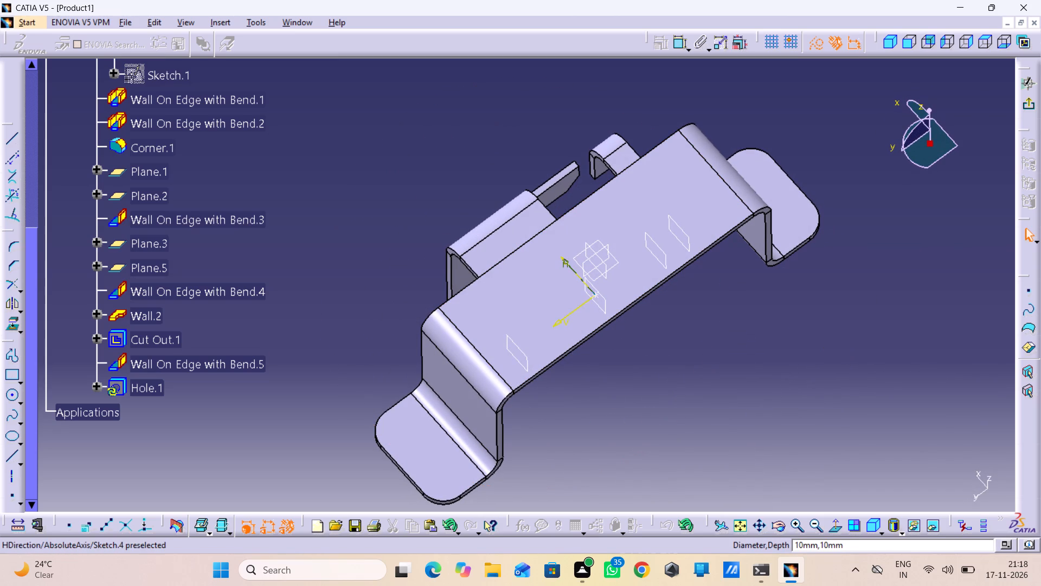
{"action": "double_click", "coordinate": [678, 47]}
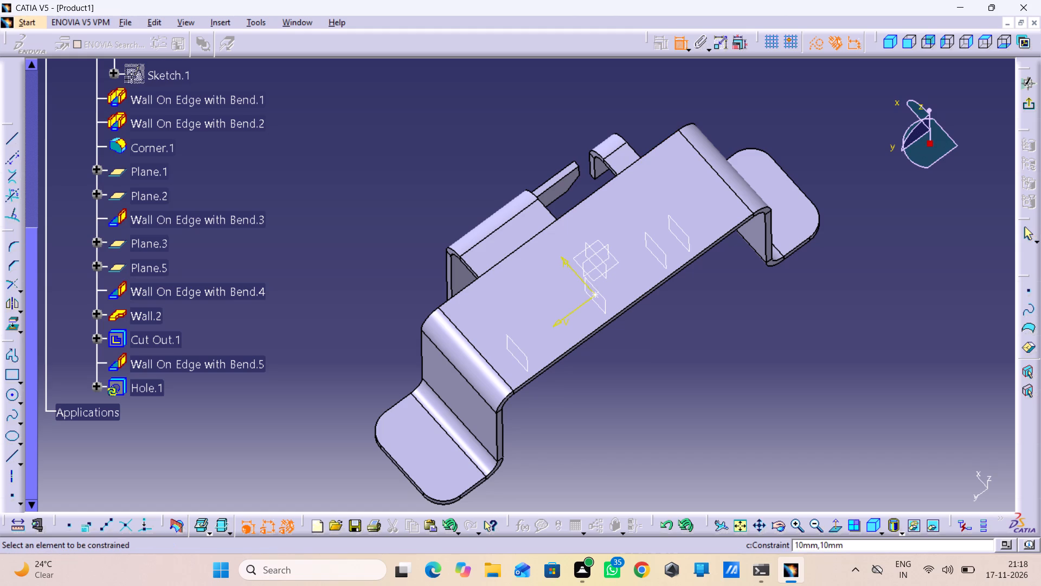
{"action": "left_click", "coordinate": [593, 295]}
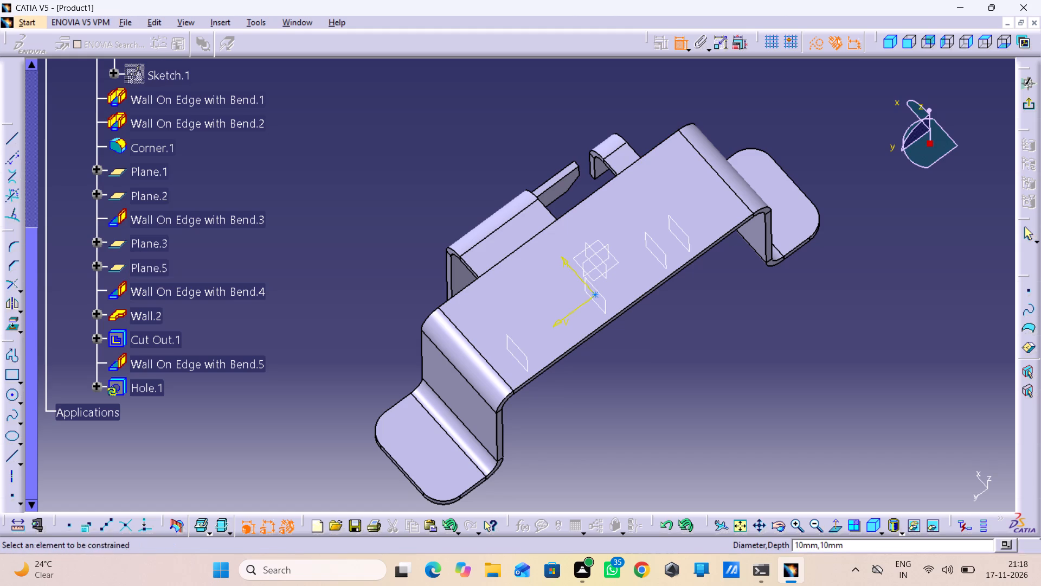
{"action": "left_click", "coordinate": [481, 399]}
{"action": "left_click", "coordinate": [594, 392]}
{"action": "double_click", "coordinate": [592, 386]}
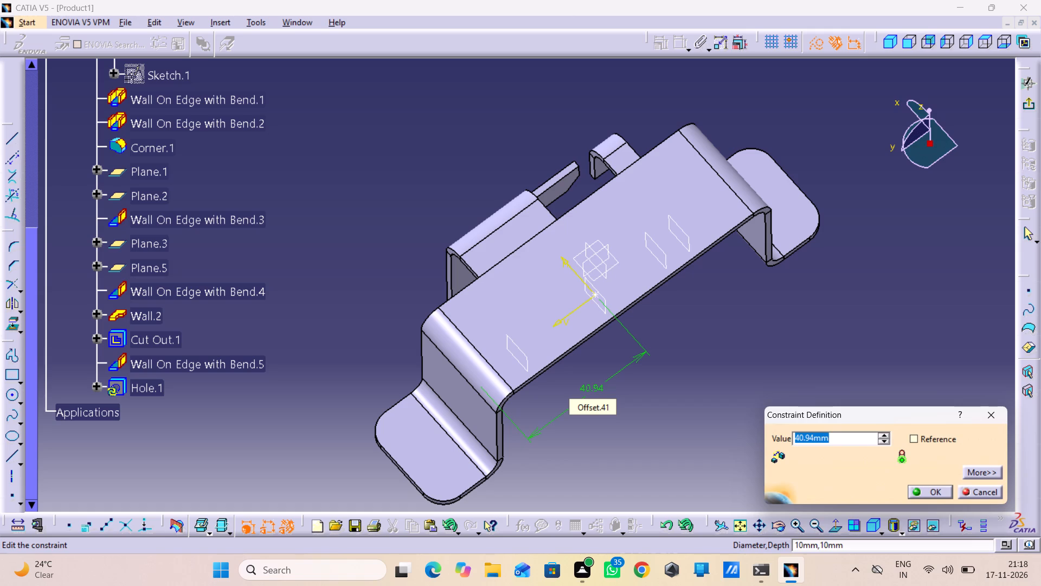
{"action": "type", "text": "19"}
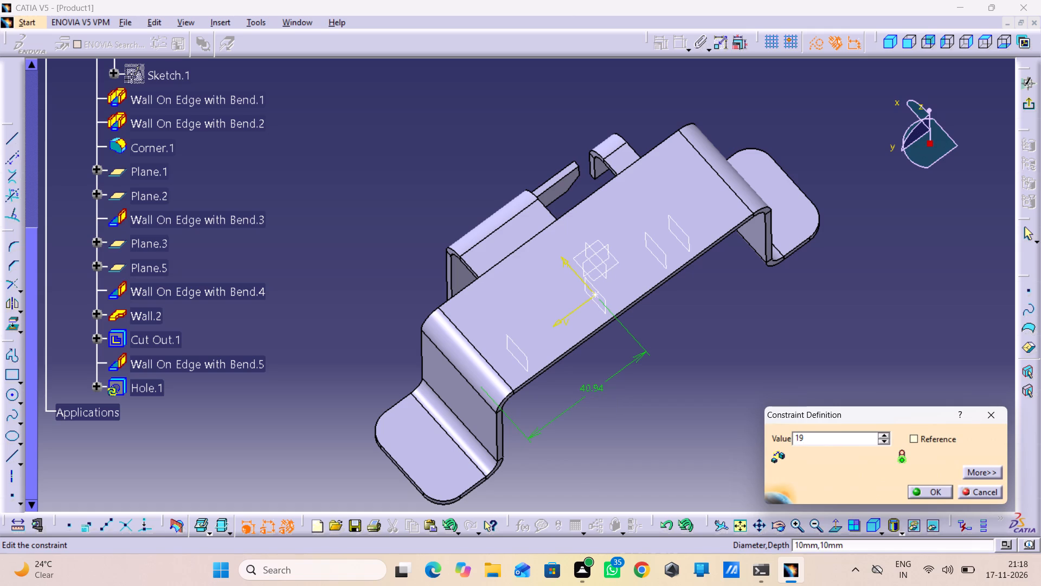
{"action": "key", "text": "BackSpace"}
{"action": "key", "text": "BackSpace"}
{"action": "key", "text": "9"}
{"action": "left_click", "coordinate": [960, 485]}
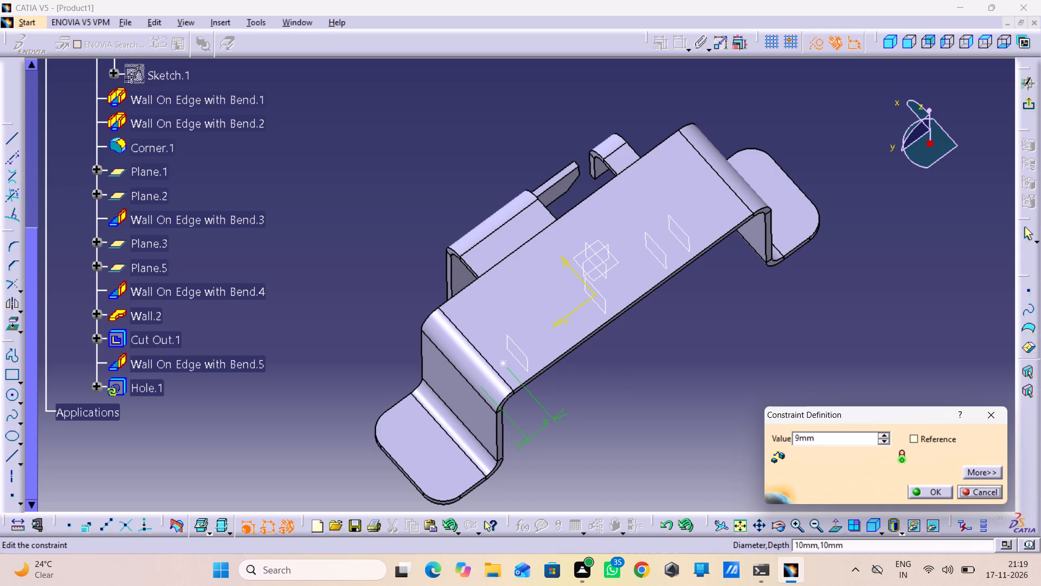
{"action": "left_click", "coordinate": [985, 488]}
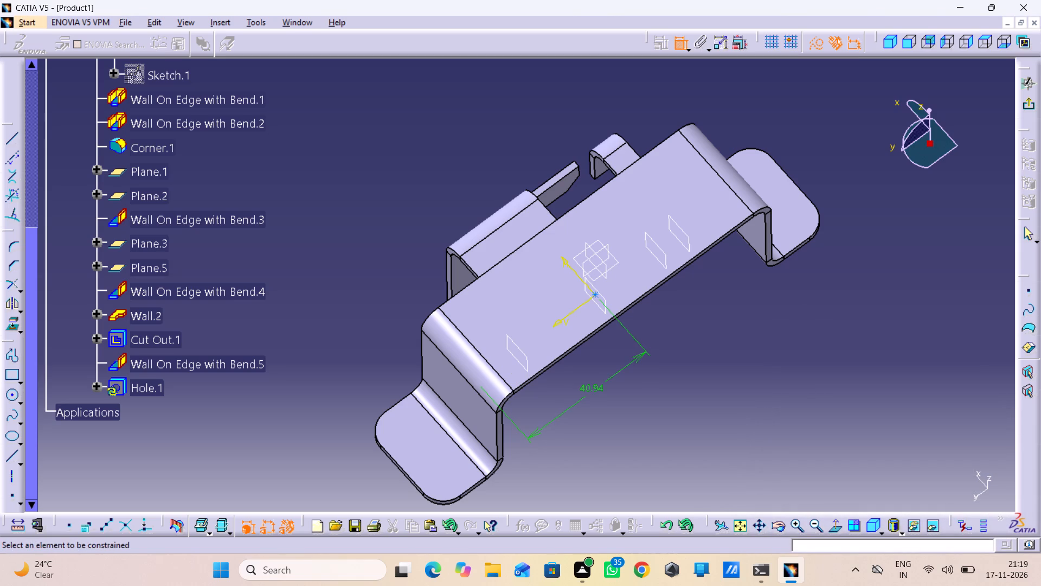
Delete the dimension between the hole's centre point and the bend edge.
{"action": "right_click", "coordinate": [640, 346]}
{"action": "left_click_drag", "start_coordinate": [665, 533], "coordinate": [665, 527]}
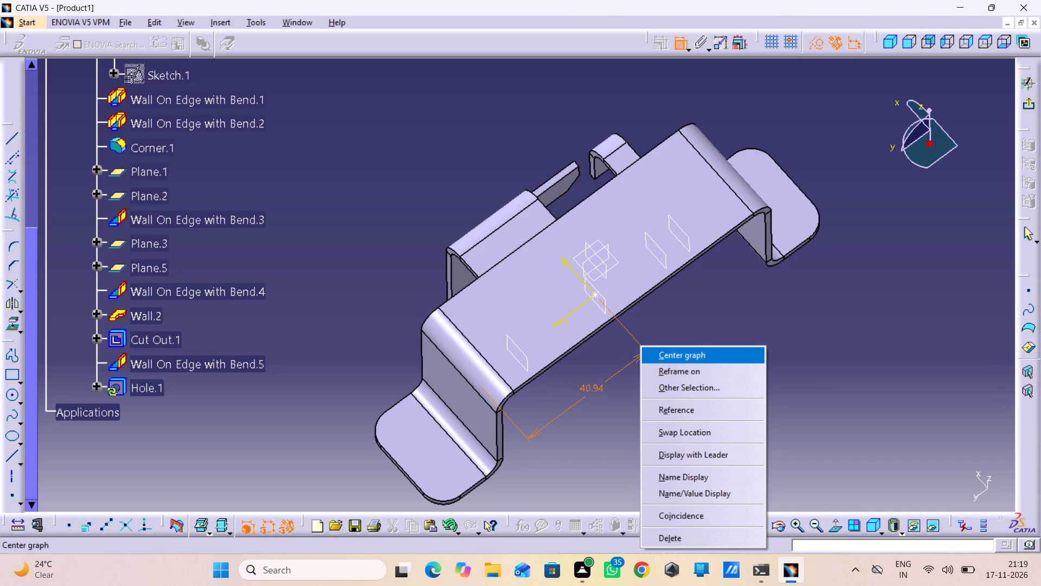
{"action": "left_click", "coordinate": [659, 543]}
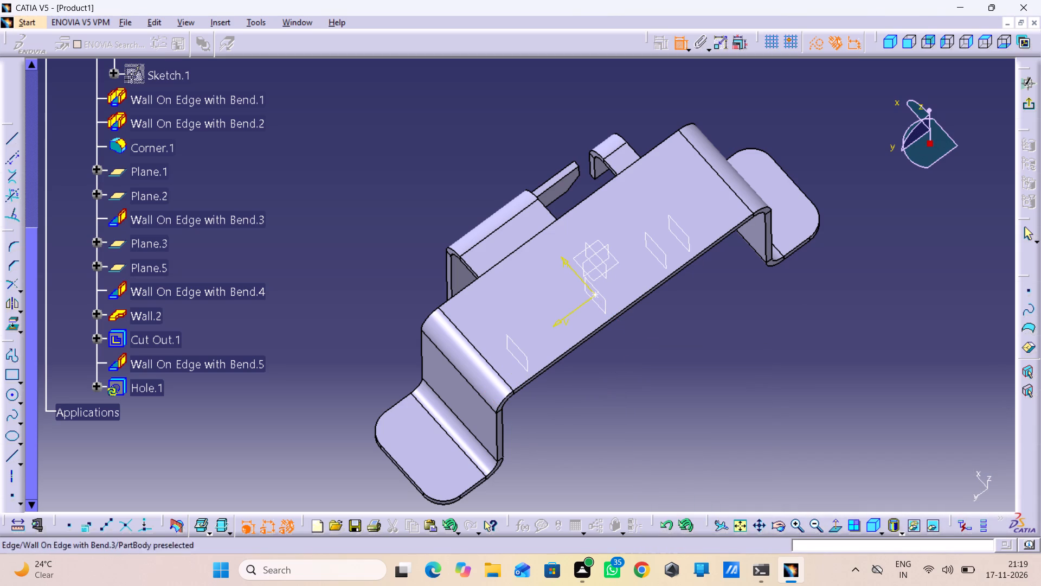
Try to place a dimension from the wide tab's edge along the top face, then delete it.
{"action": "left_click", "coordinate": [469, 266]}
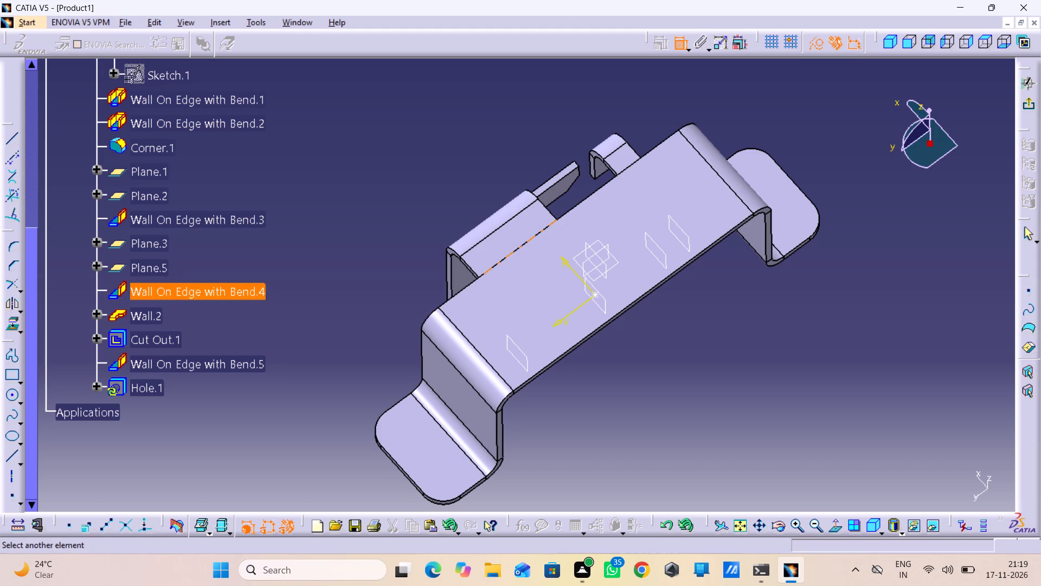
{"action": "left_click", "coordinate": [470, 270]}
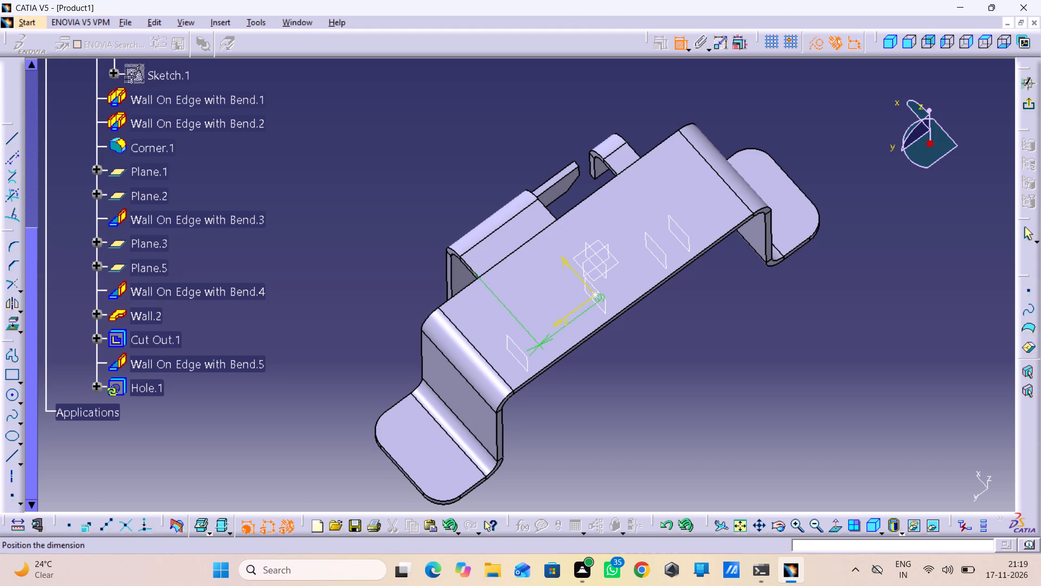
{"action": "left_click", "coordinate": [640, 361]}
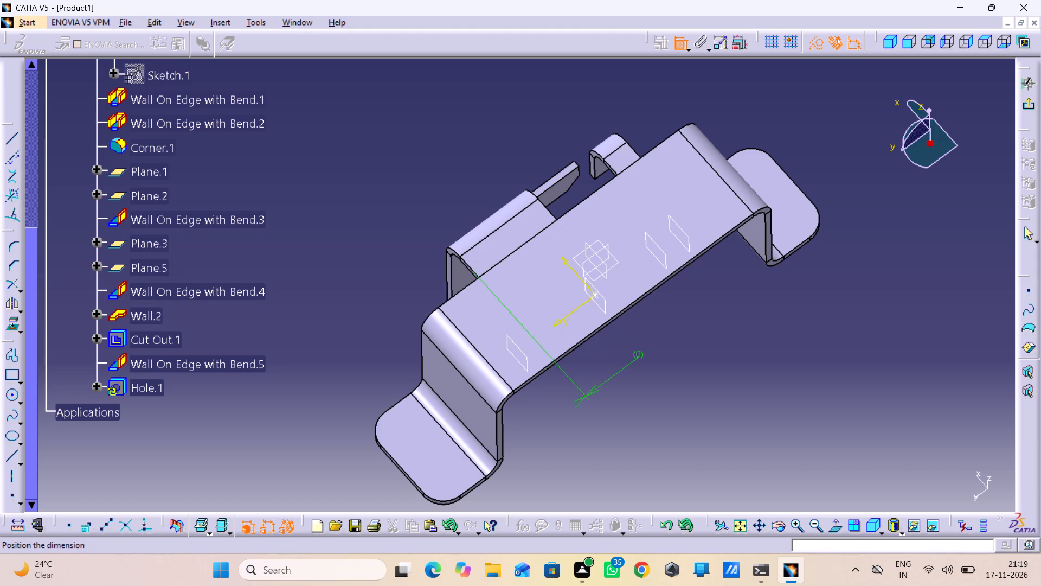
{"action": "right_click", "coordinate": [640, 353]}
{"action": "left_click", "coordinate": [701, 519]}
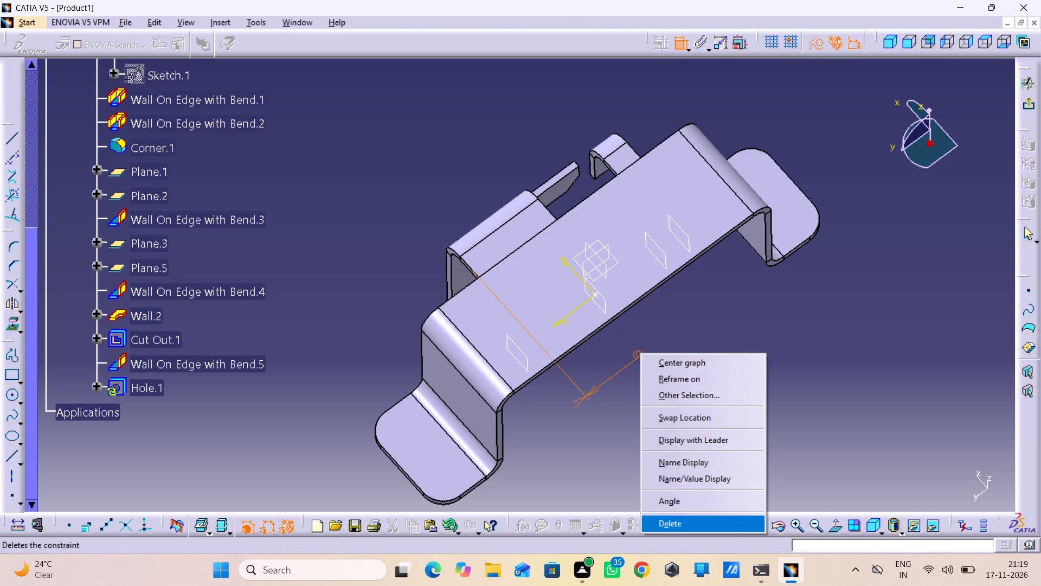
Dimension the hole's centre point 9 mm from the wide tab's side edge.
{"action": "left_click", "coordinate": [474, 270]}
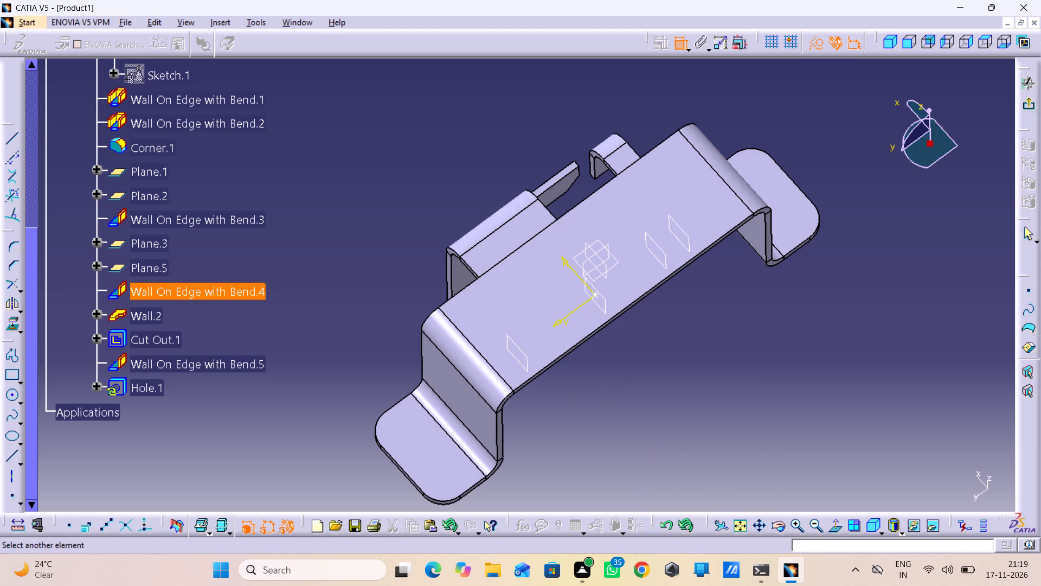
{"action": "left_click", "coordinate": [596, 292]}
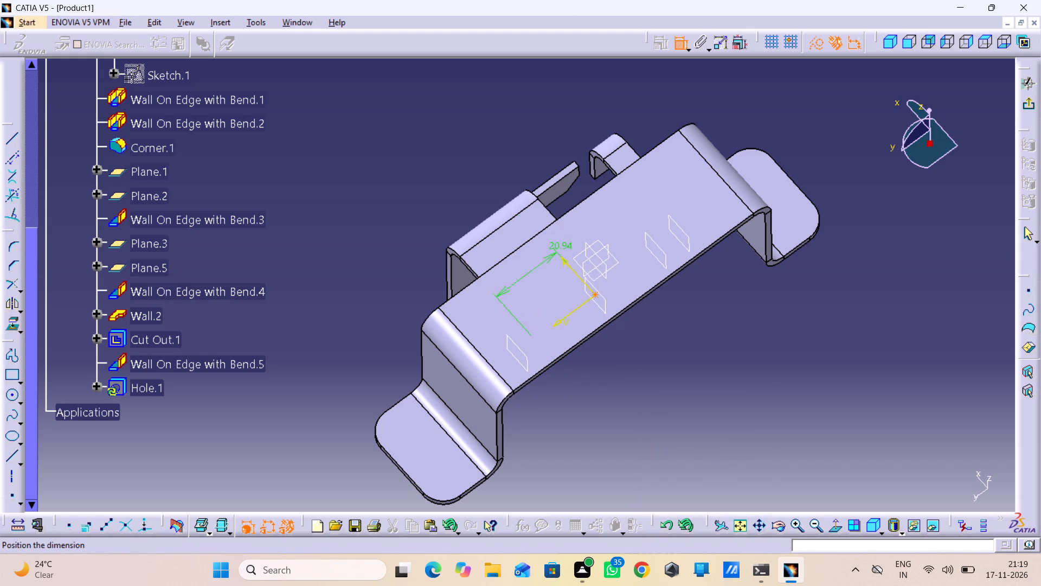
{"action": "left_click", "coordinate": [479, 167]}
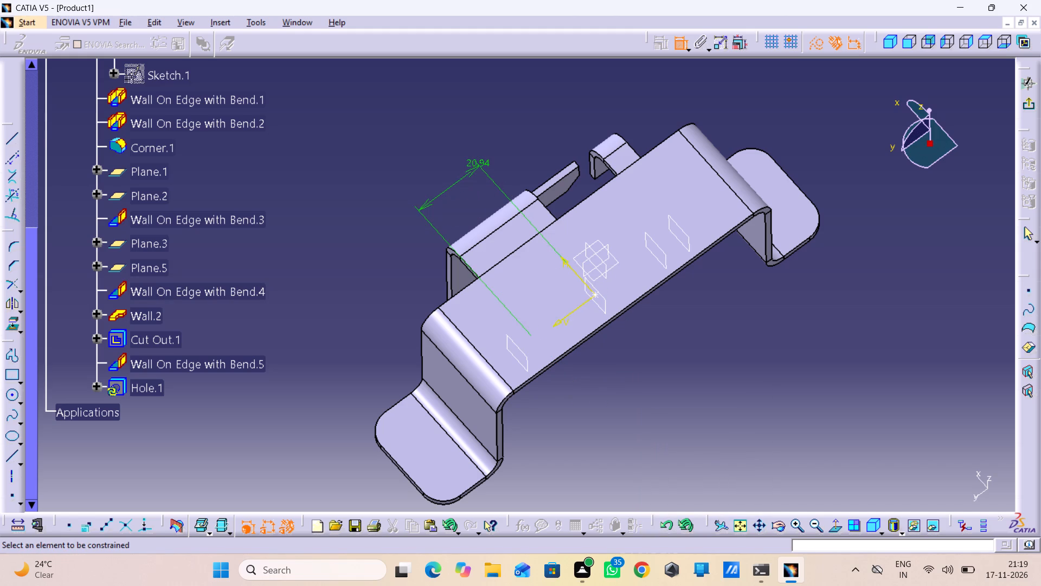
{"action": "double_click", "coordinate": [478, 164]}
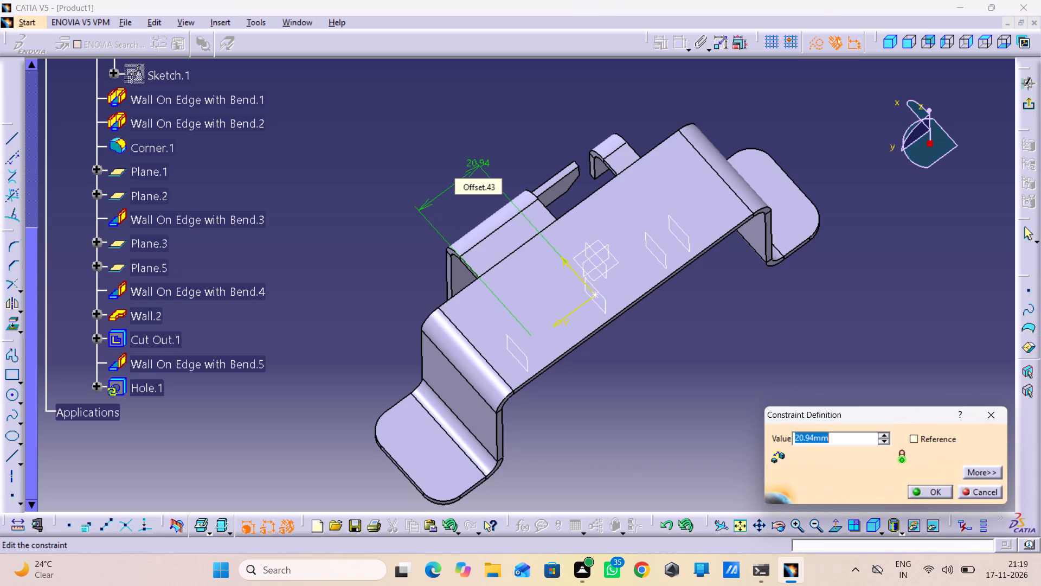
{"action": "key", "text": "9"}
{"action": "key", "text": "Return"}
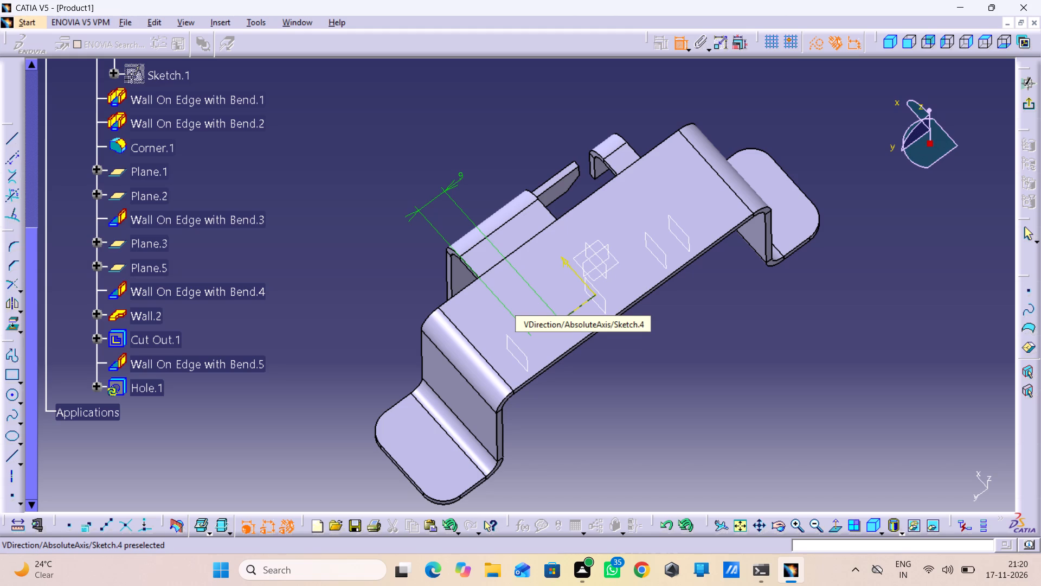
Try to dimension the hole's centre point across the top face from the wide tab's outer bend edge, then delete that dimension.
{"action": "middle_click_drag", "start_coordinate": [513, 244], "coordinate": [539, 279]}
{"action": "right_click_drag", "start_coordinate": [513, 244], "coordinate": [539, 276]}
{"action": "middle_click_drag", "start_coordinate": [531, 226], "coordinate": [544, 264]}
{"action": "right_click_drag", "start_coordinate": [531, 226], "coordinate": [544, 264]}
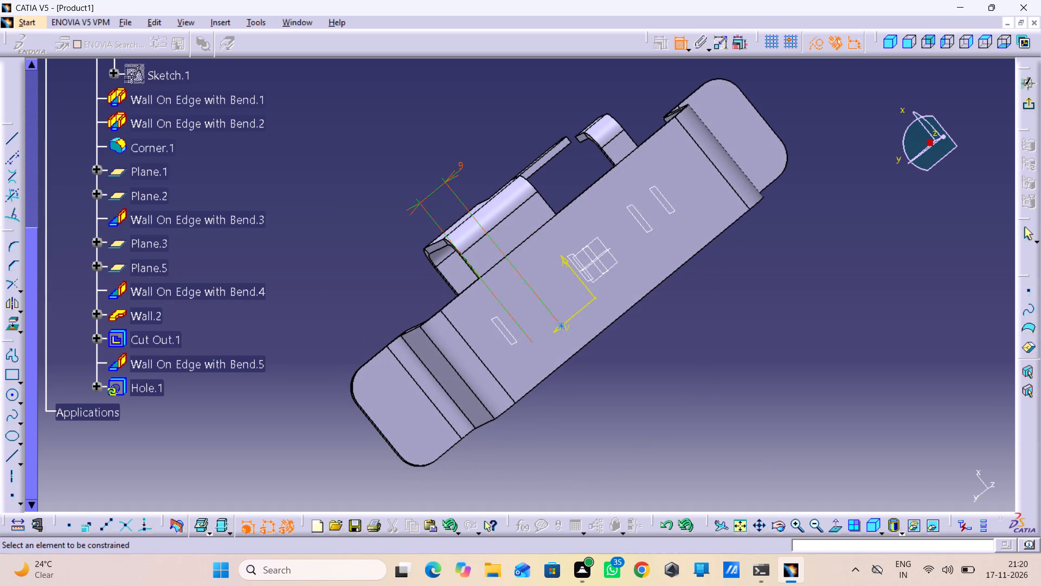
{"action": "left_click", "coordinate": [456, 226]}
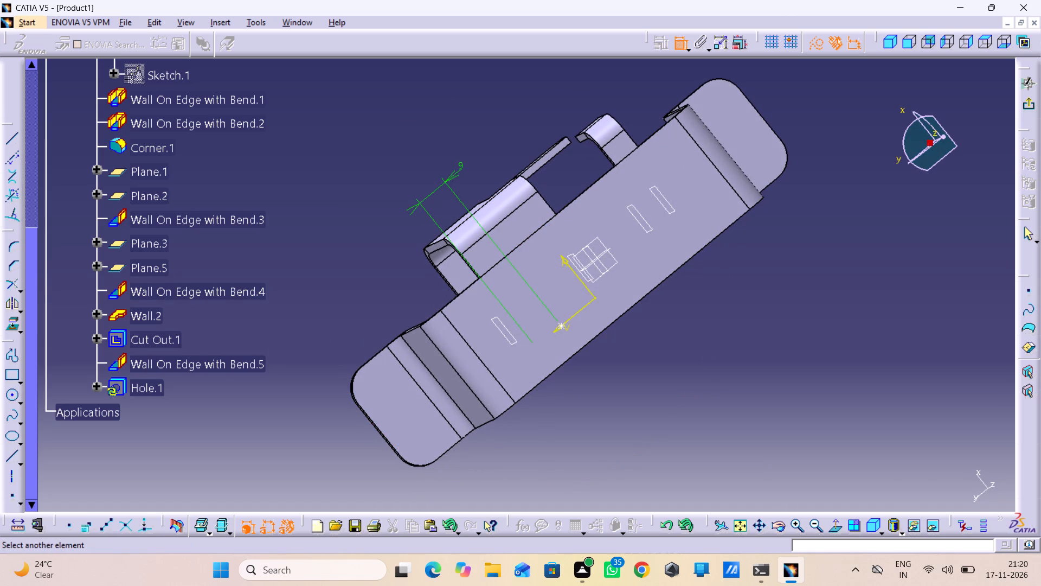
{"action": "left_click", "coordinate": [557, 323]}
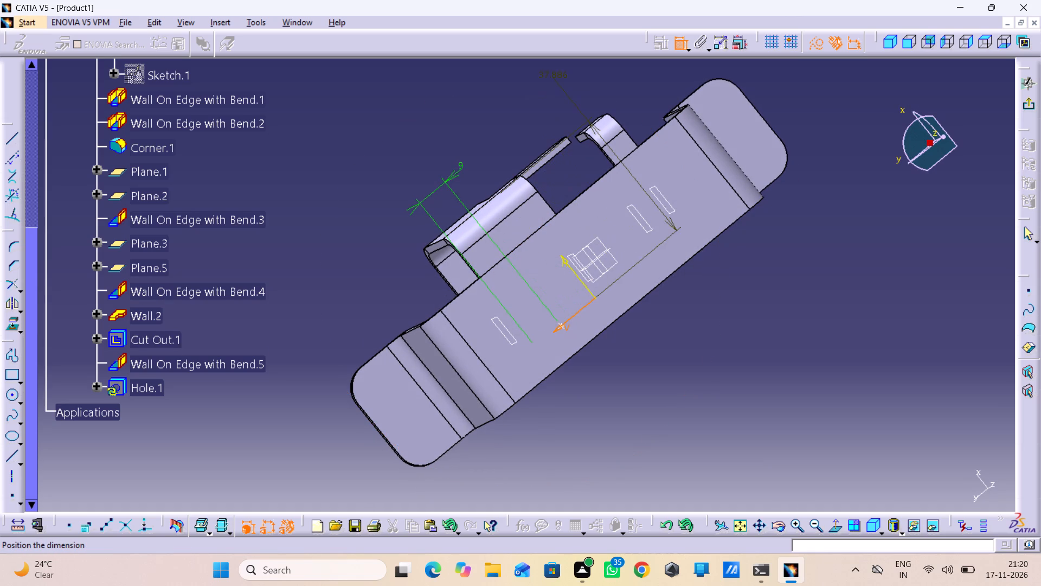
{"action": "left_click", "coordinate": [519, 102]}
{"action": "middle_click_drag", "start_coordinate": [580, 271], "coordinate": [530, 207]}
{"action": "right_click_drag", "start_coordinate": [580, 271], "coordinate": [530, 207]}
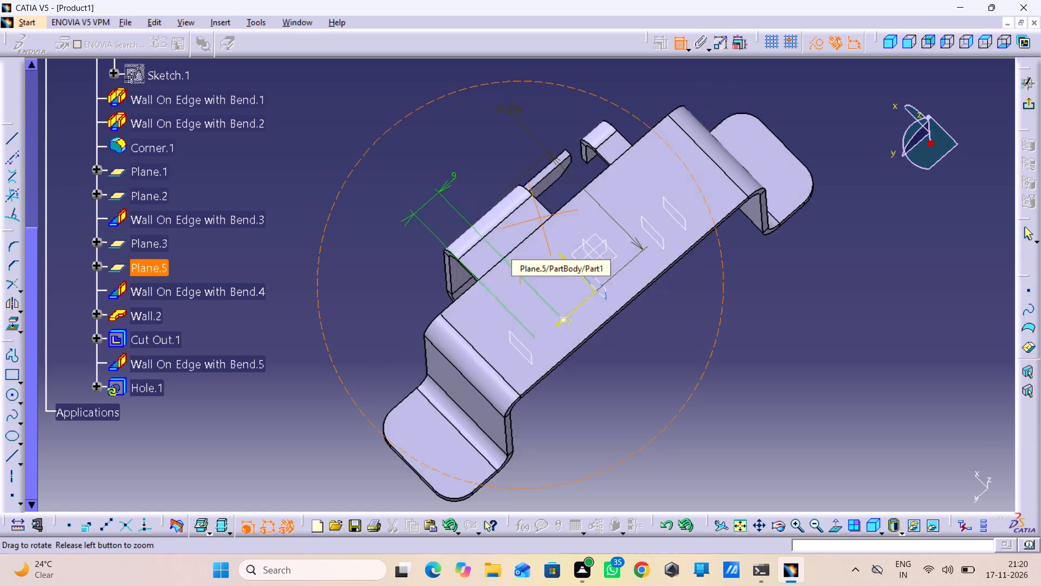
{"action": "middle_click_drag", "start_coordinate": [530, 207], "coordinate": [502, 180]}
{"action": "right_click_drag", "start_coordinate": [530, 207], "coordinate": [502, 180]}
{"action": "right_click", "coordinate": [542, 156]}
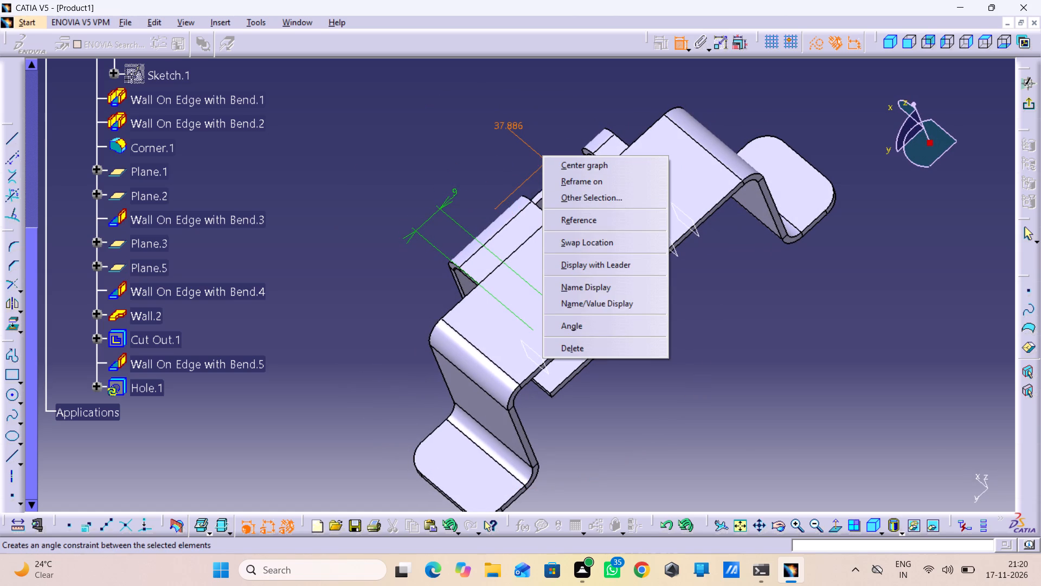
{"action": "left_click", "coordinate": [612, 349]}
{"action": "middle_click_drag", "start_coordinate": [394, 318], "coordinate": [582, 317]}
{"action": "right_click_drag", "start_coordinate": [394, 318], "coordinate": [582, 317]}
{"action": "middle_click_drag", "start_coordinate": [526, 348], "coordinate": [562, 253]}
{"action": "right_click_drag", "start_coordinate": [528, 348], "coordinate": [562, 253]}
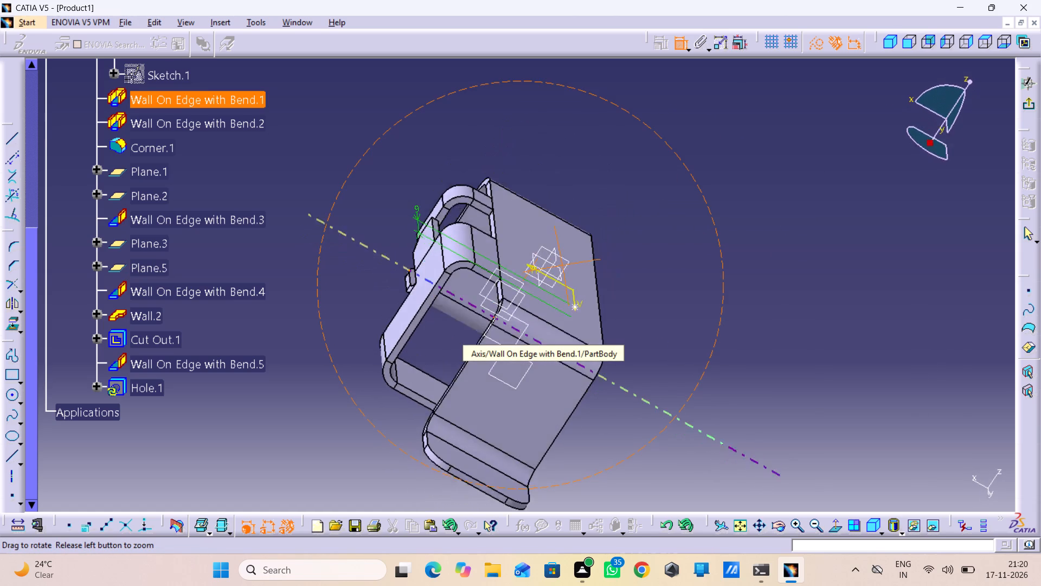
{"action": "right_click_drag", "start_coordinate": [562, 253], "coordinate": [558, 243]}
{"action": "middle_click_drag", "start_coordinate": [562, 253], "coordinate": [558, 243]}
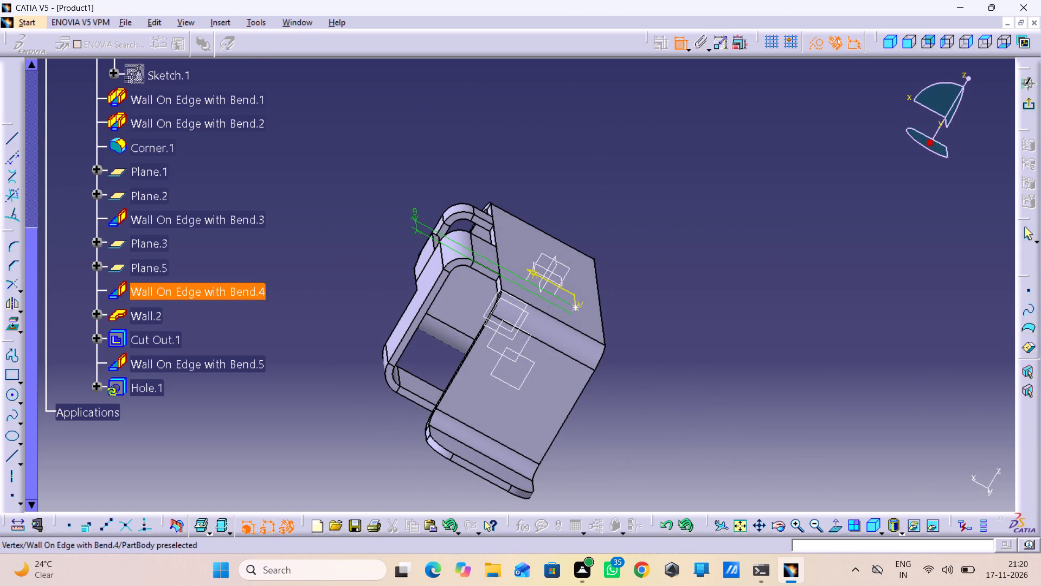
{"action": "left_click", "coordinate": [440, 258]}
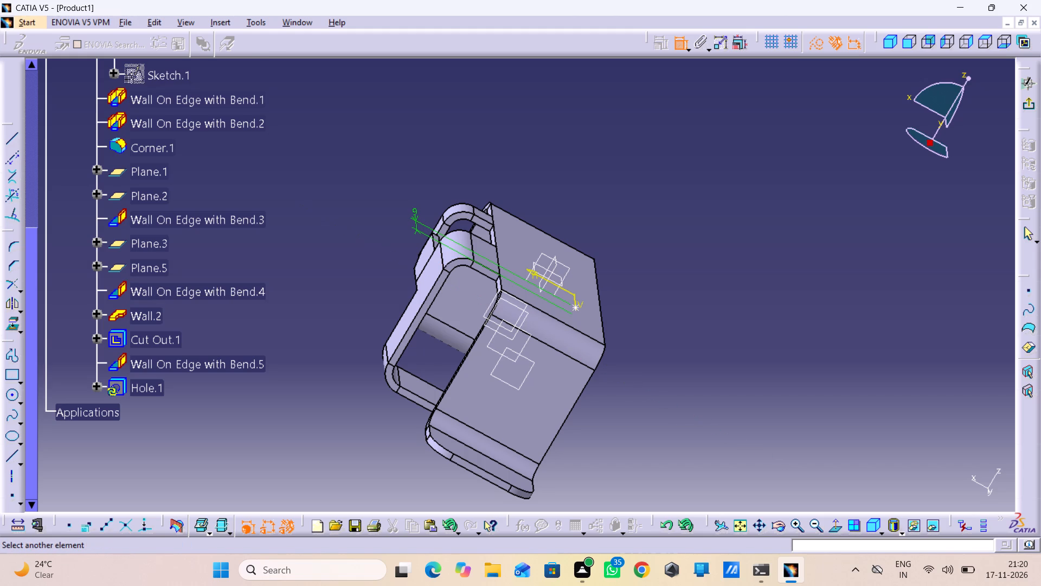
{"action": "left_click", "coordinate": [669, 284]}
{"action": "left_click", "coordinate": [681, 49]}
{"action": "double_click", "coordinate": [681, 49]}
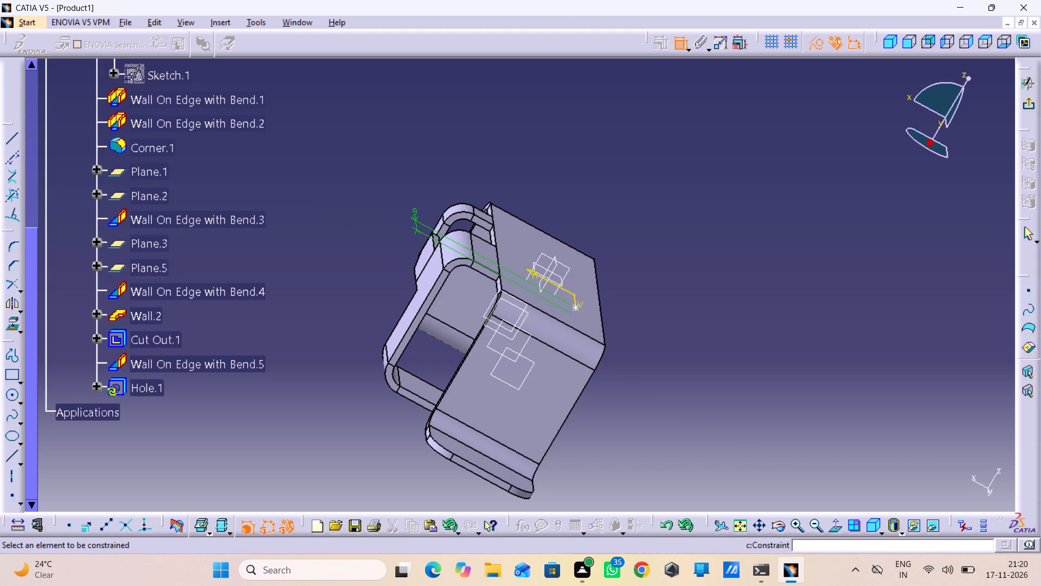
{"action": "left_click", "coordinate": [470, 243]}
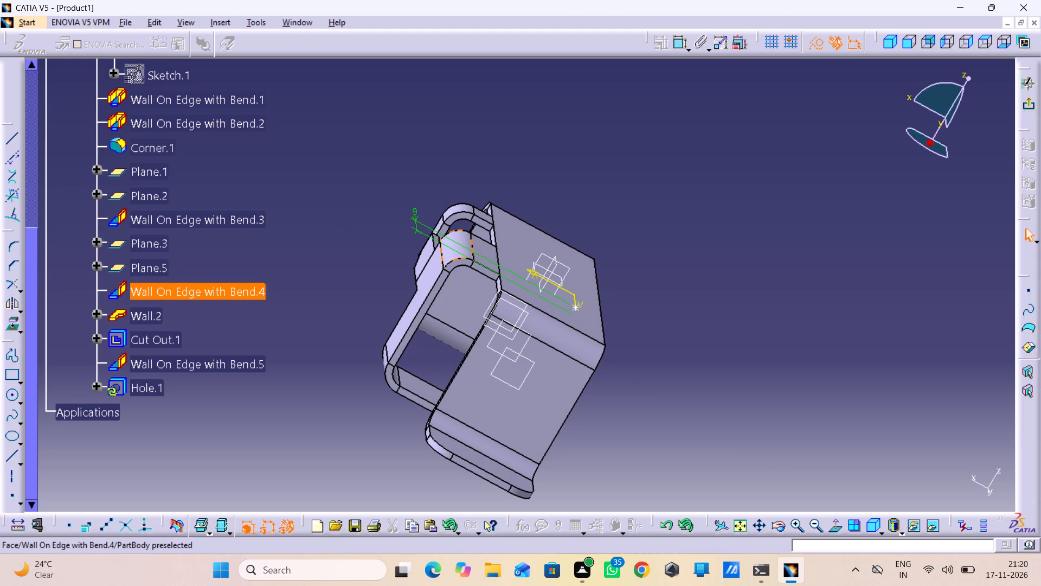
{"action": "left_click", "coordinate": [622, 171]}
Place a dimension across the top face between the wide tab's bend edge and the hole's centre point.
{"action": "left_click", "coordinate": [674, 42]}
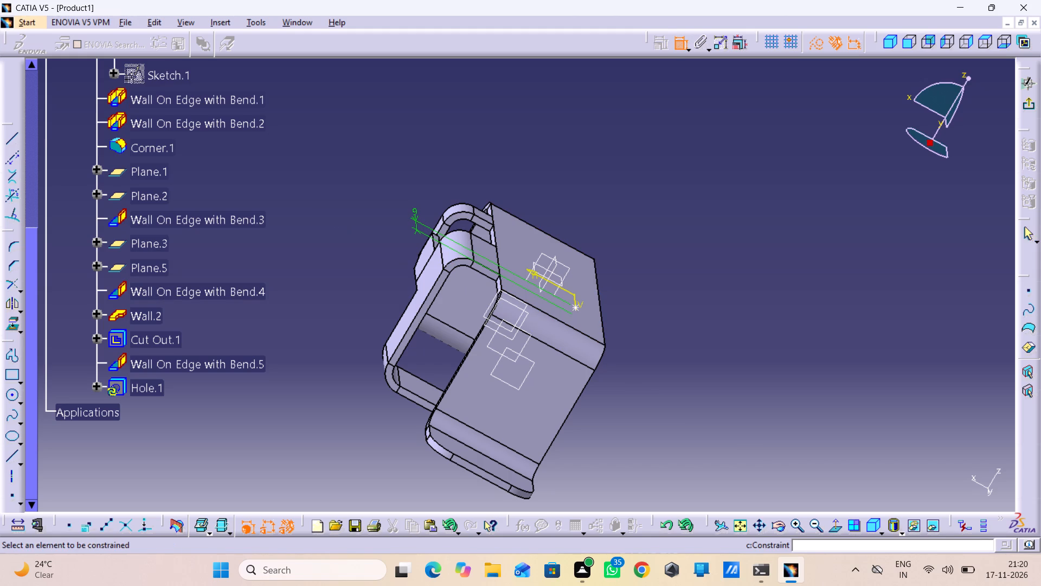
{"action": "double_click", "coordinate": [674, 42]}
{"action": "double_click", "coordinate": [674, 42]}
{"action": "double_click", "coordinate": [674, 46]}
{"action": "middle_click_drag", "start_coordinate": [474, 254], "coordinate": [487, 203]}
{"action": "right_click", "coordinate": [474, 254]}
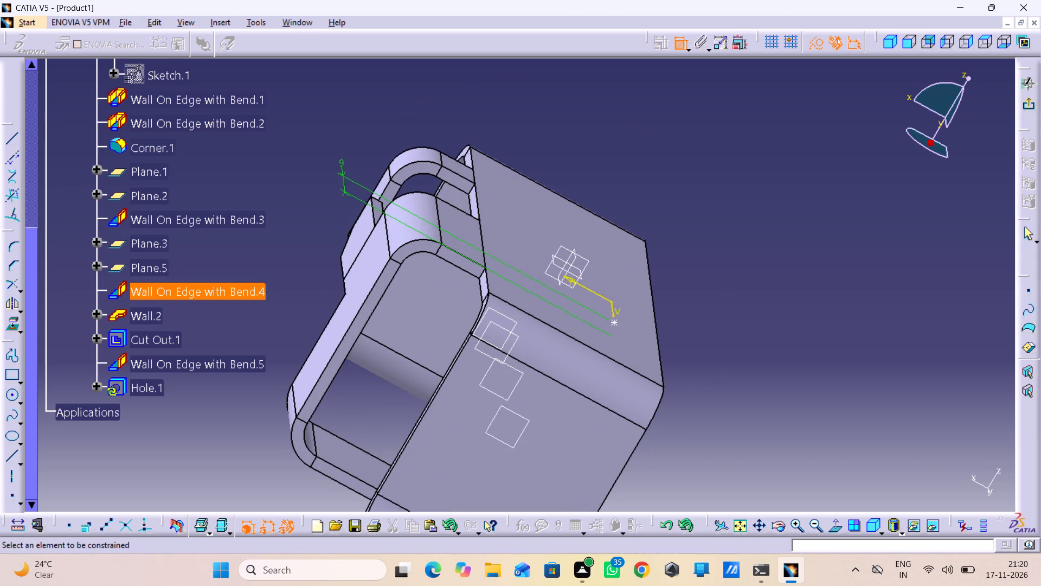
{"action": "middle_click_drag", "start_coordinate": [446, 228], "coordinate": [406, 256]}
{"action": "right_click_drag", "start_coordinate": [446, 228], "coordinate": [406, 256]}
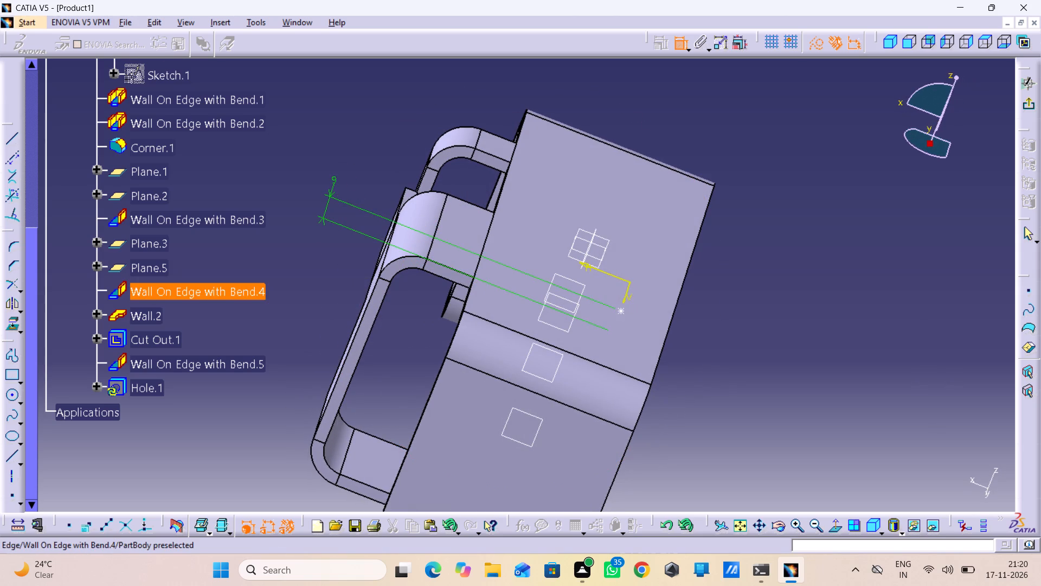
{"action": "left_click", "coordinate": [440, 224]}
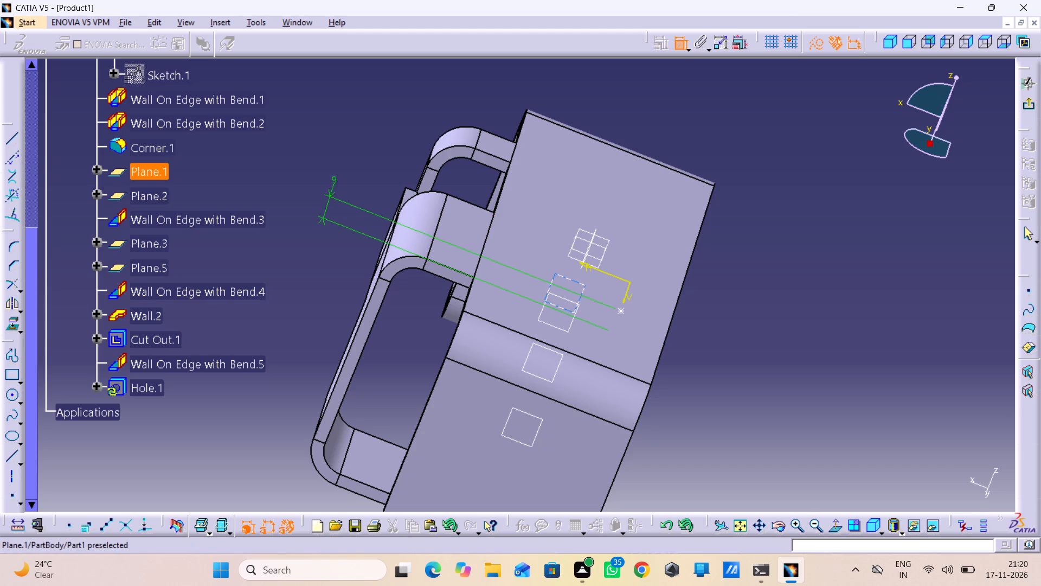
{"action": "left_click", "coordinate": [625, 310]}
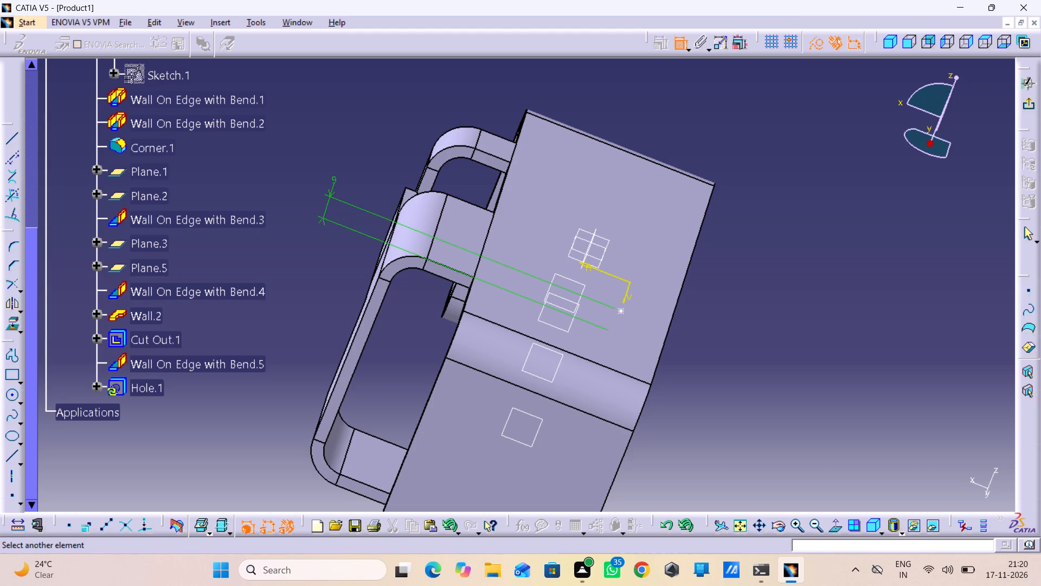
{"action": "left_click", "coordinate": [624, 310]}
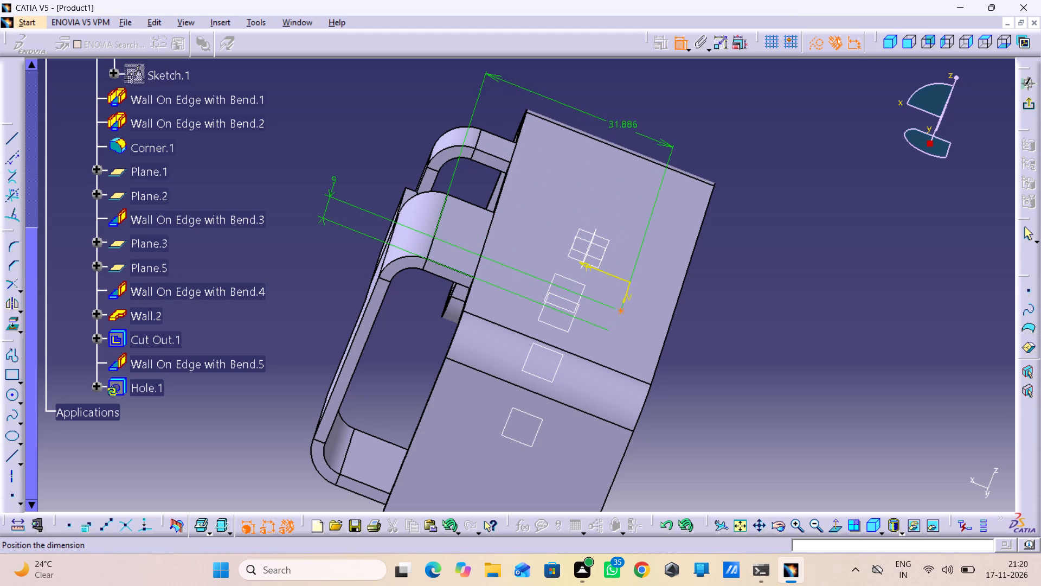
{"action": "left_click", "coordinate": [626, 120]}
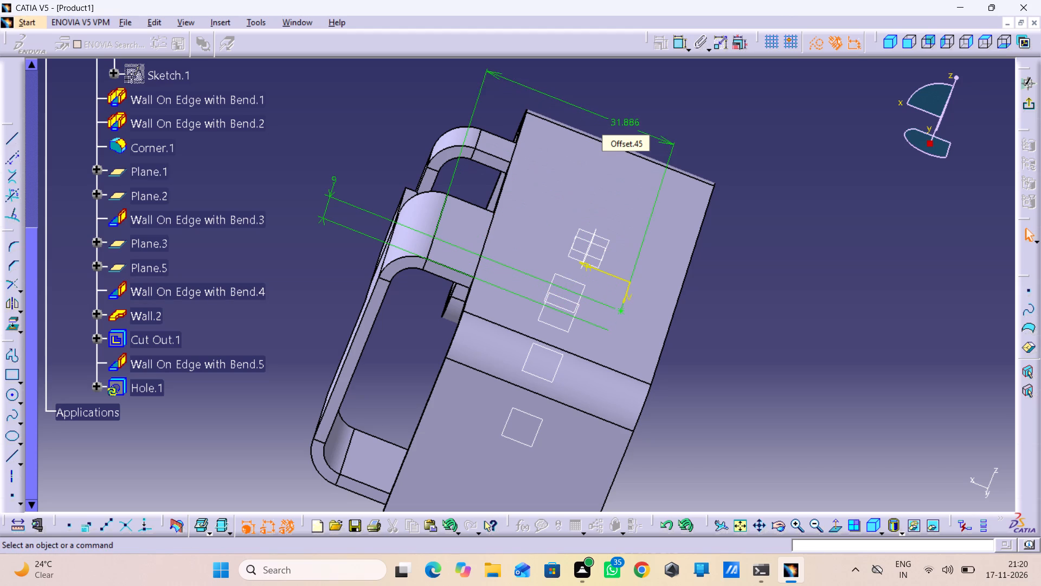
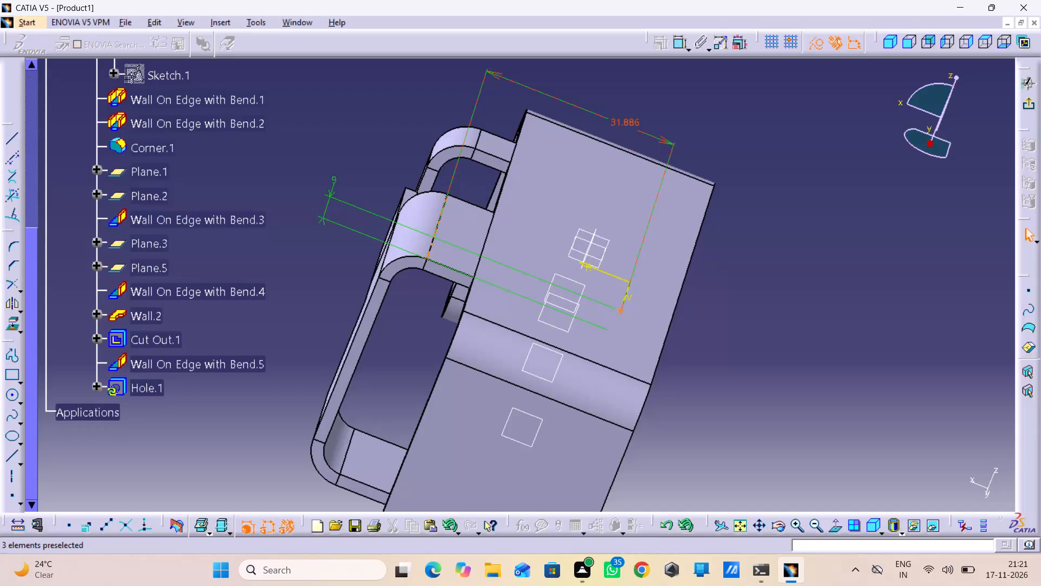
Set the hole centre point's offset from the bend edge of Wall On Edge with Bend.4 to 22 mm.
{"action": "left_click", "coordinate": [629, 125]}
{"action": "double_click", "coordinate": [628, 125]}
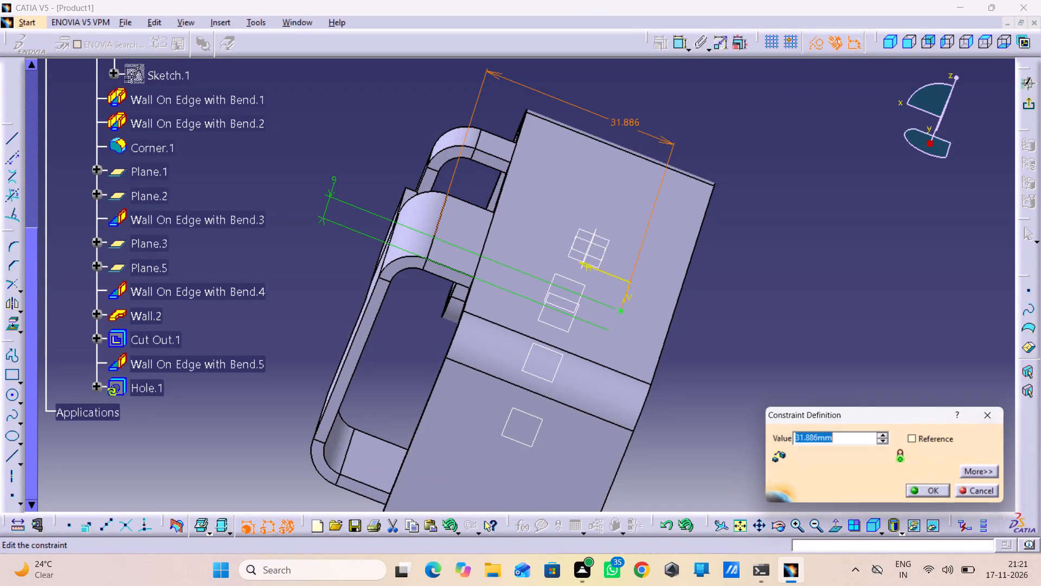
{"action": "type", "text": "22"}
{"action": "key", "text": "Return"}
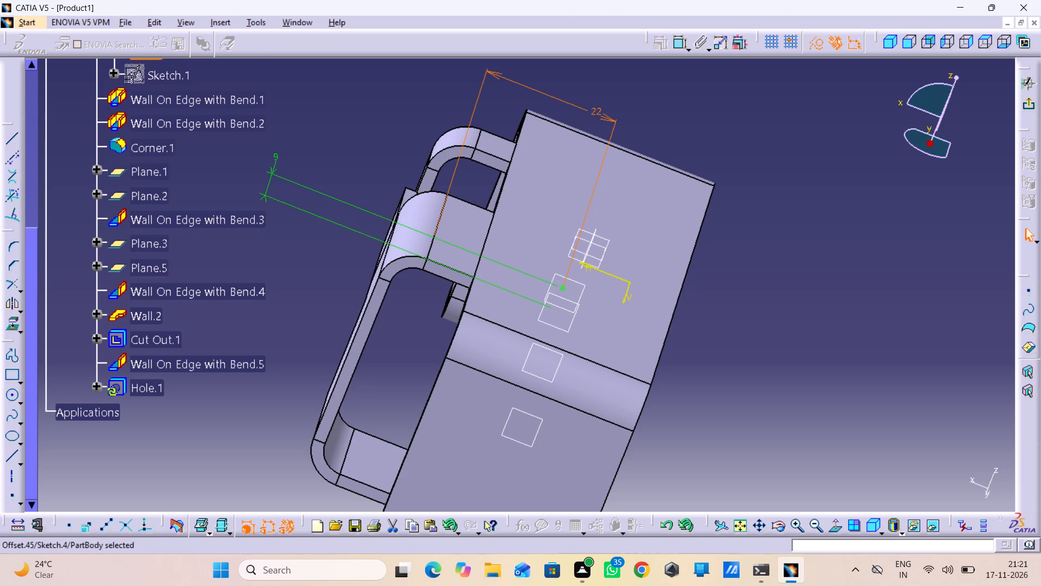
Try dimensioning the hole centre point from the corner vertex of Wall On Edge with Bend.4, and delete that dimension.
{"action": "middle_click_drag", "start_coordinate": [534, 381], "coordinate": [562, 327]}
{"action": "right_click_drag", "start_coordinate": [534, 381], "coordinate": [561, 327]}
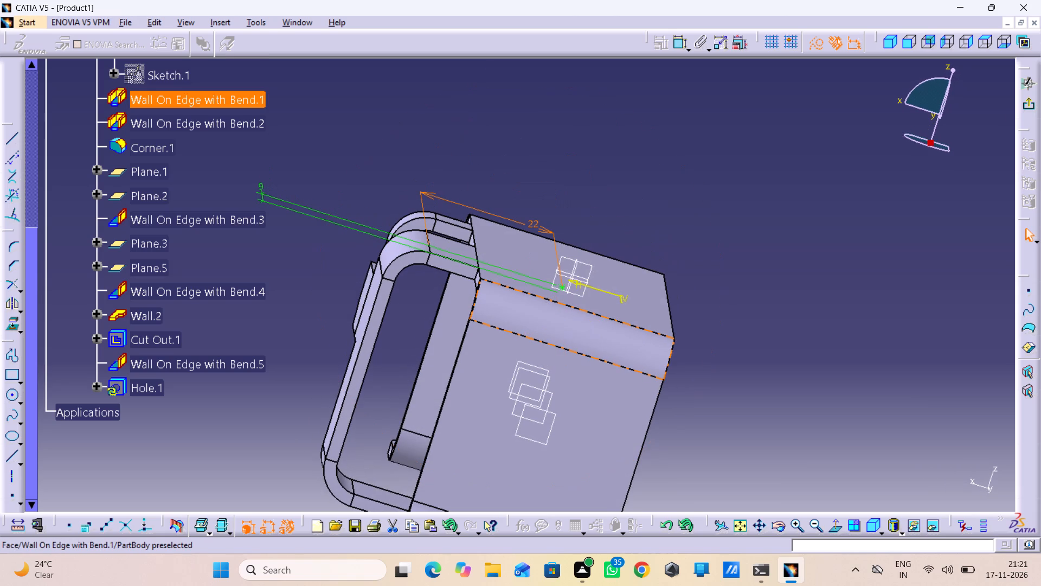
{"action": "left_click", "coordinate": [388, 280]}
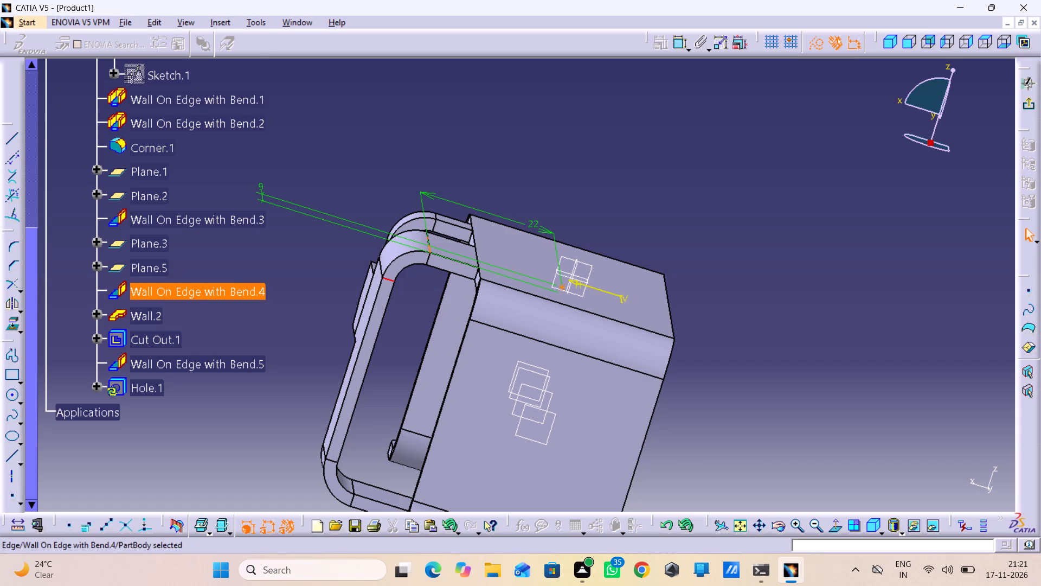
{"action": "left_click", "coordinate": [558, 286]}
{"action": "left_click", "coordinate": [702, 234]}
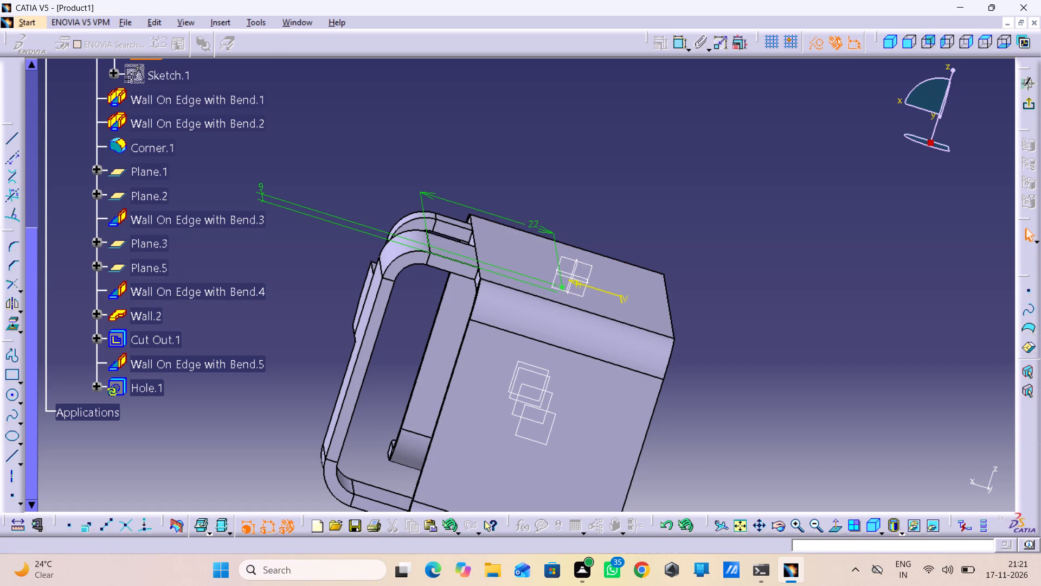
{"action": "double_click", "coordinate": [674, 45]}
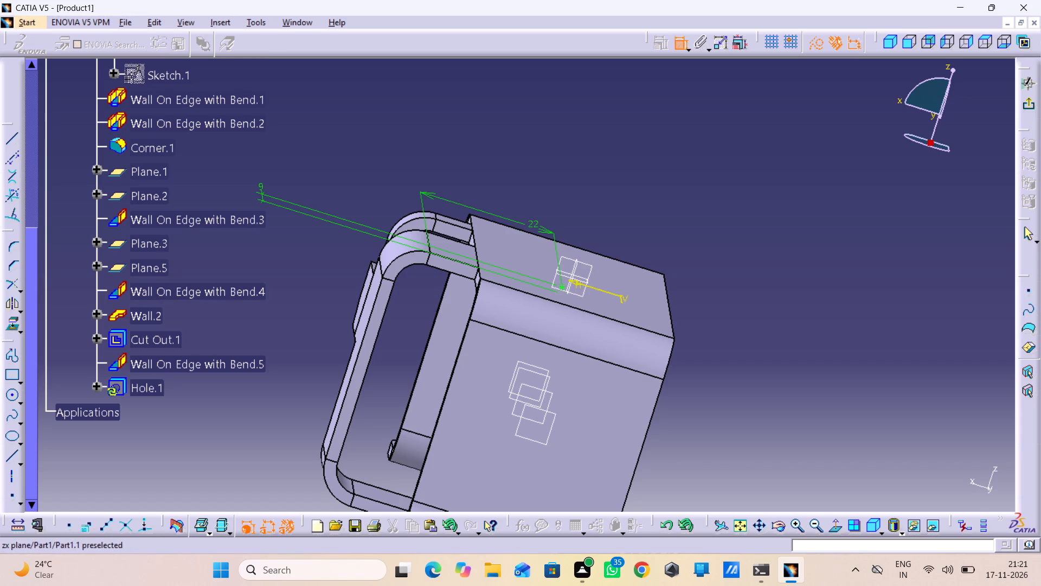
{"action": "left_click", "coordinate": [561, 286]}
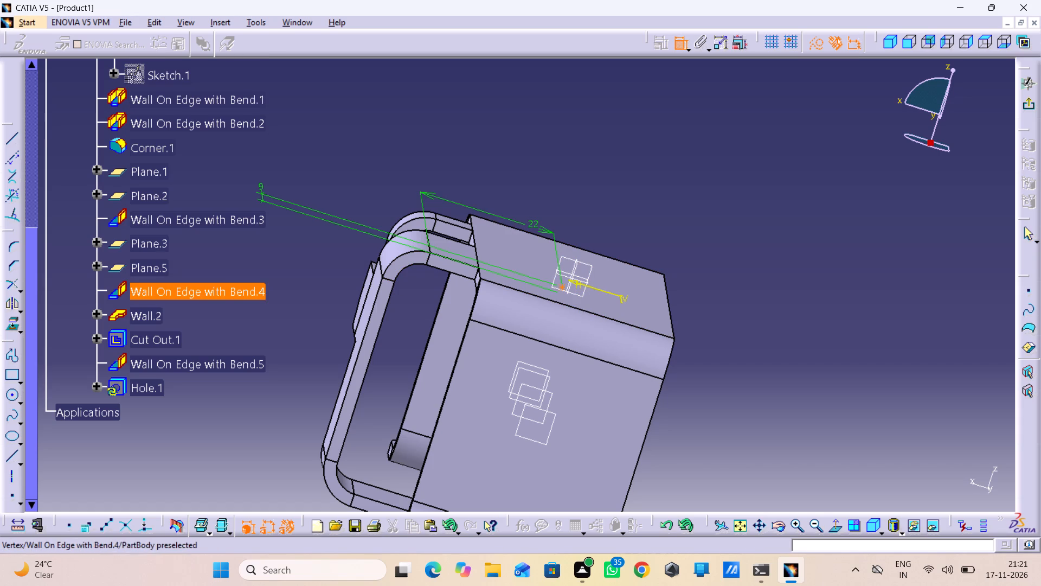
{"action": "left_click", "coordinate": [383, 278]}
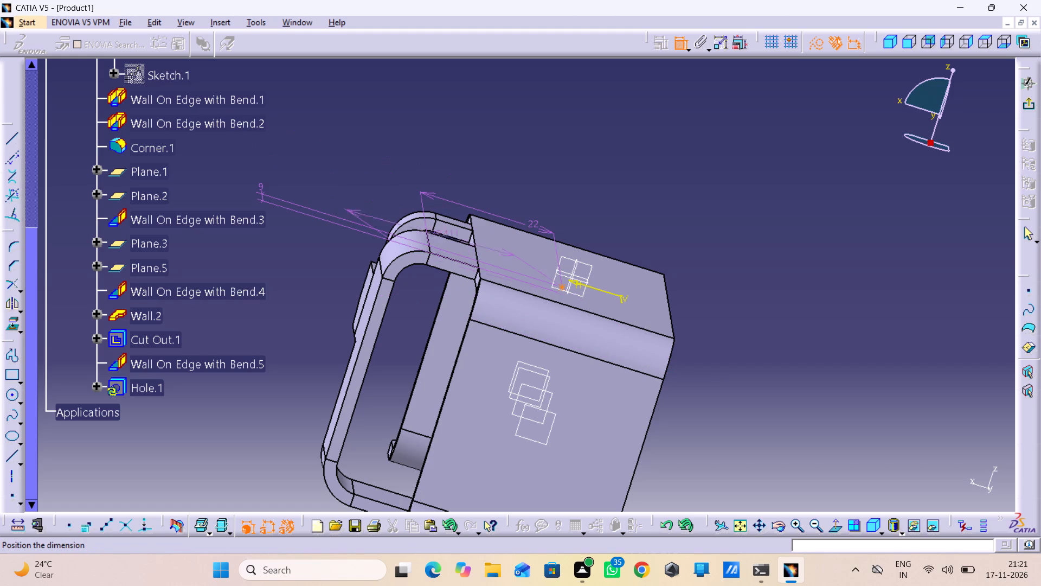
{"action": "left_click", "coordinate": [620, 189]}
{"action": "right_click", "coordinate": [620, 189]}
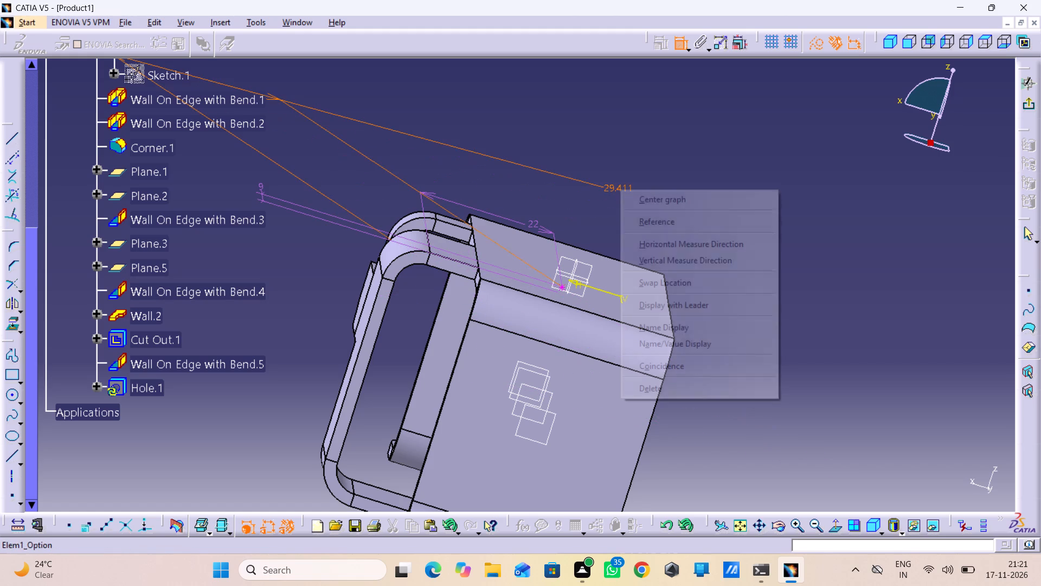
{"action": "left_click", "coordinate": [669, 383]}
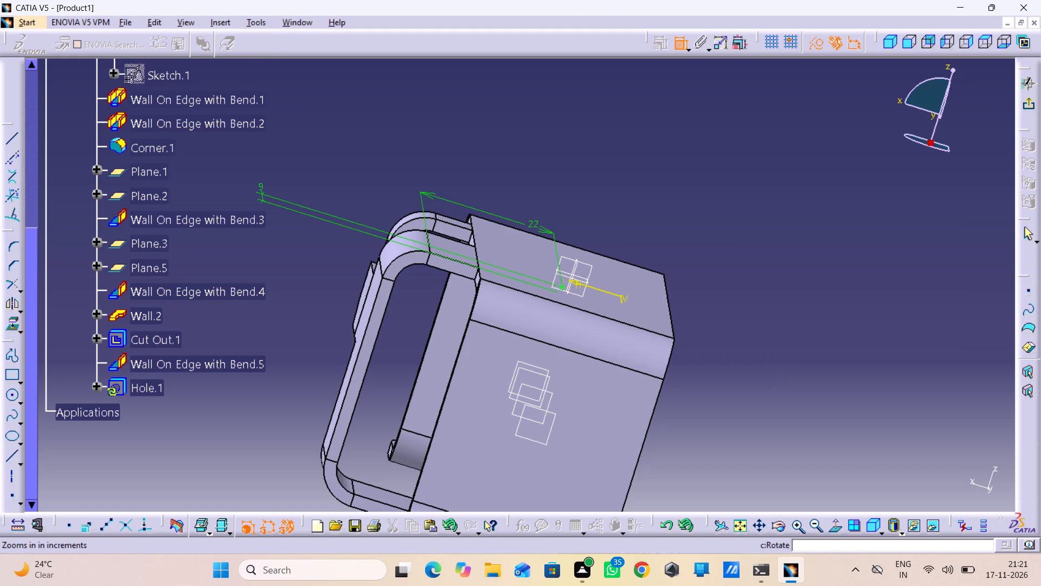
Dimension the hole centre point from the outer vertical face of Wall On Edge with Bend.4 and set the offset to 22 mm.
{"action": "left_click", "coordinate": [870, 522]}
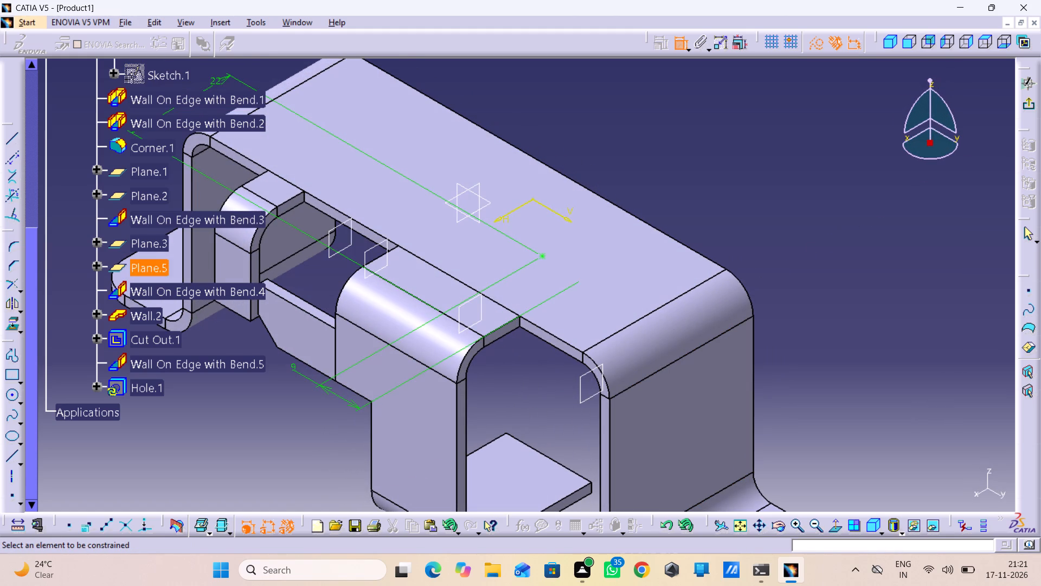
{"action": "left_click", "coordinate": [421, 363]}
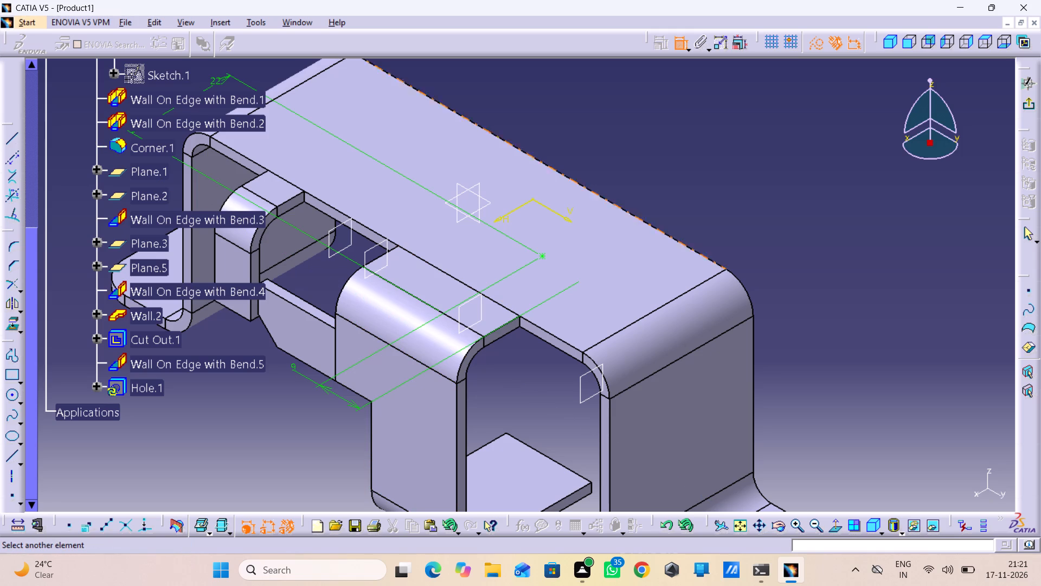
{"action": "left_click", "coordinate": [543, 253]}
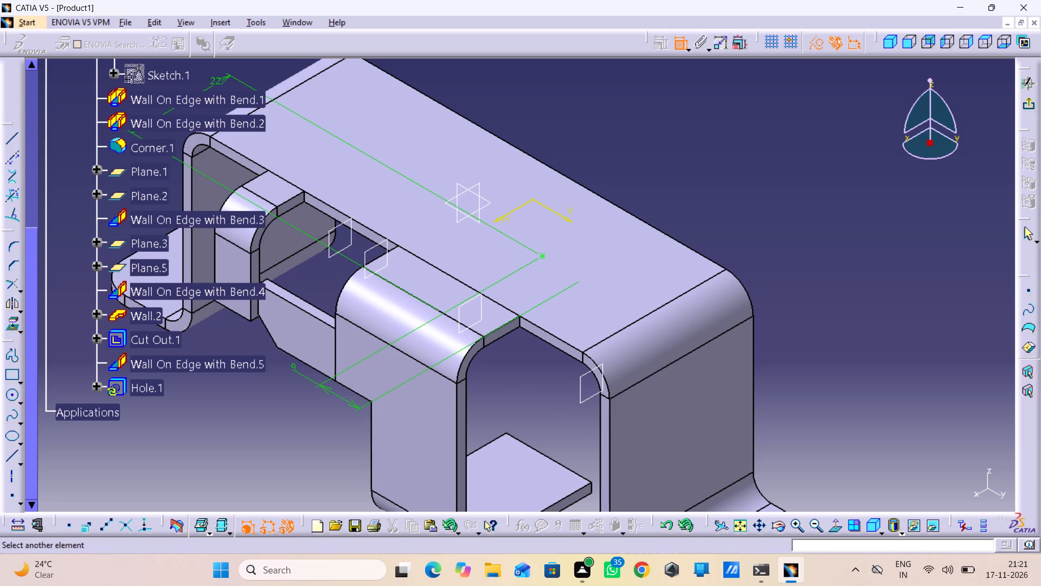
{"action": "left_click", "coordinate": [544, 256]}
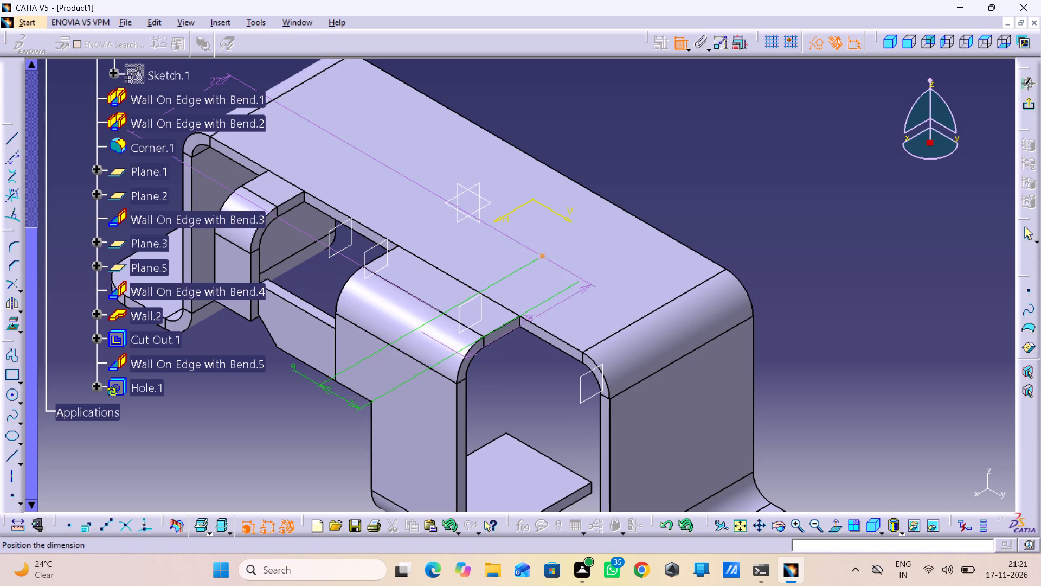
{"action": "middle_click_drag", "start_coordinate": [498, 214], "coordinate": [511, 257]}
{"action": "right_click", "coordinate": [498, 214]}
{"action": "left_click", "coordinate": [307, 129]}
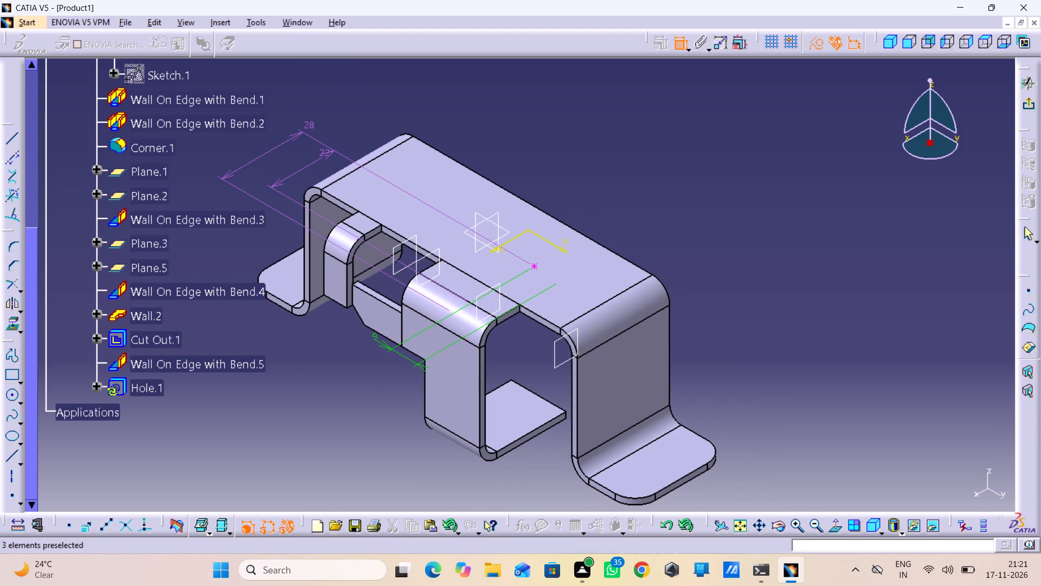
{"action": "double_click", "coordinate": [312, 124]}
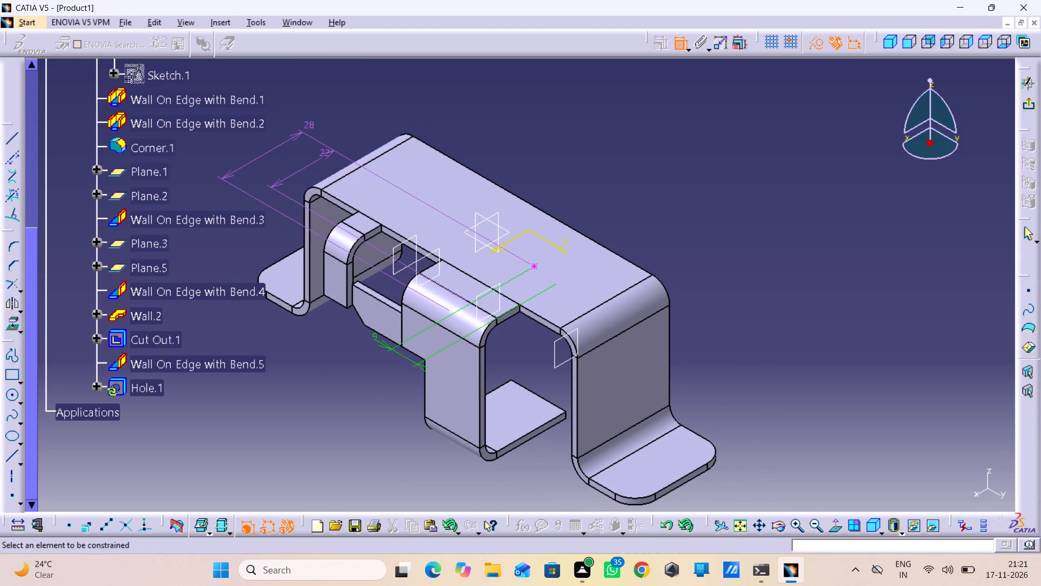
{"action": "type", "text": "22"}
{"action": "key", "text": "Return"}
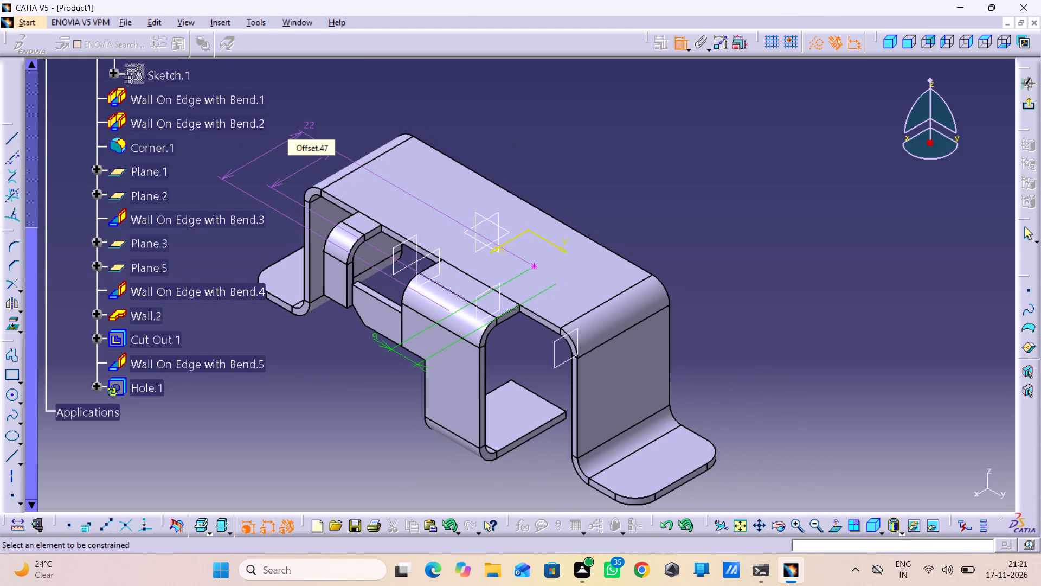
Delete the earlier 22 mm offset measured from the bend edge and exit the hole's positioning sketch.
{"action": "right_click", "coordinate": [304, 168]}
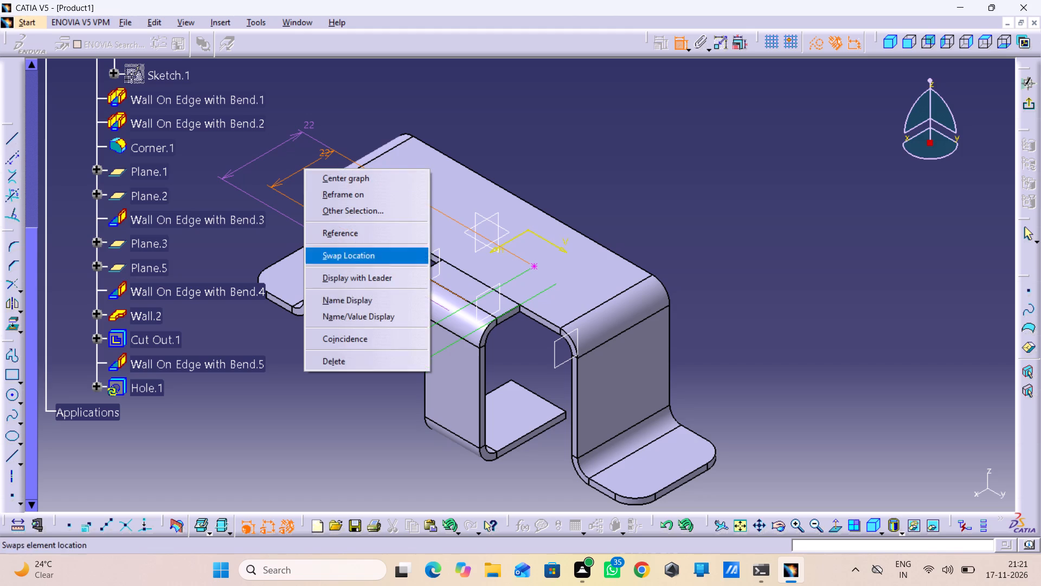
{"action": "left_click", "coordinate": [359, 360]}
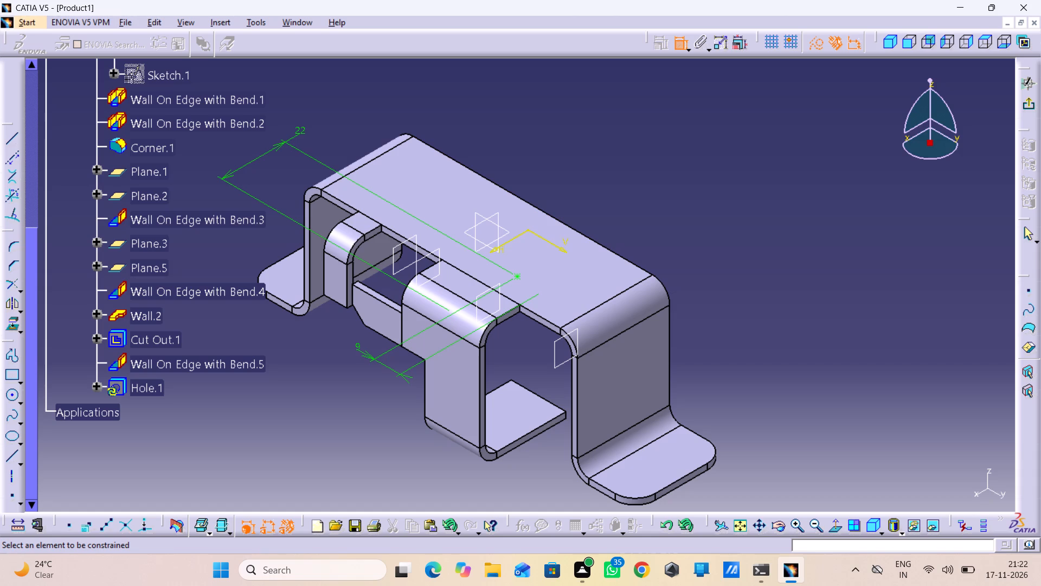
{"action": "double_click", "coordinate": [1033, 112]}
Create the blind hole in the top wall with a 13 mm diameter and a 2 mm depth.
{"action": "left_click_drag", "start_coordinate": [805, 302], "coordinate": [715, 323]}
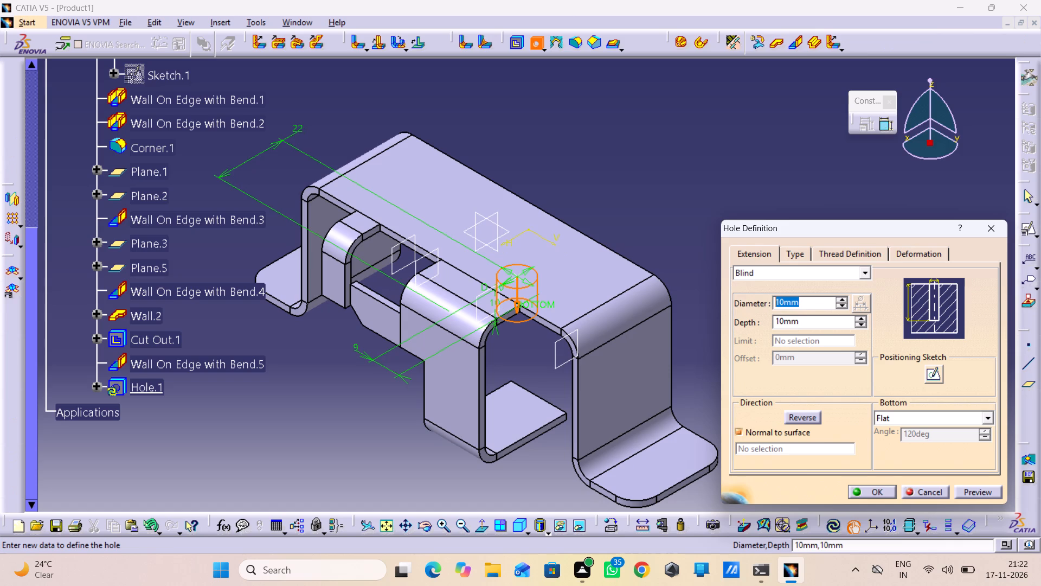
{"action": "type", "text": "13"}
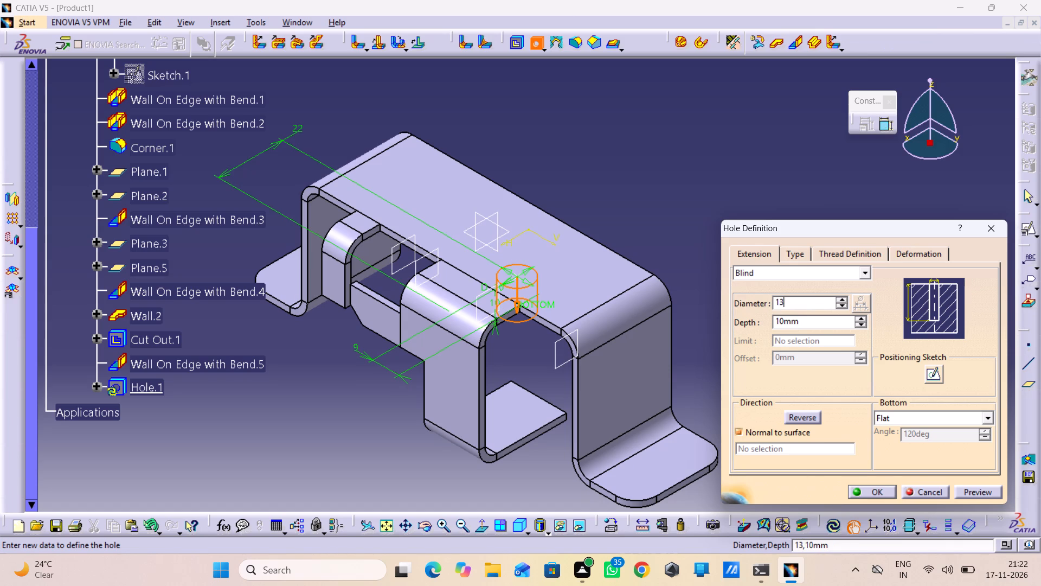
{"action": "scroll", "coordinate": [715, 323], "scroll_direction": "up", "scroll_amount": 1}
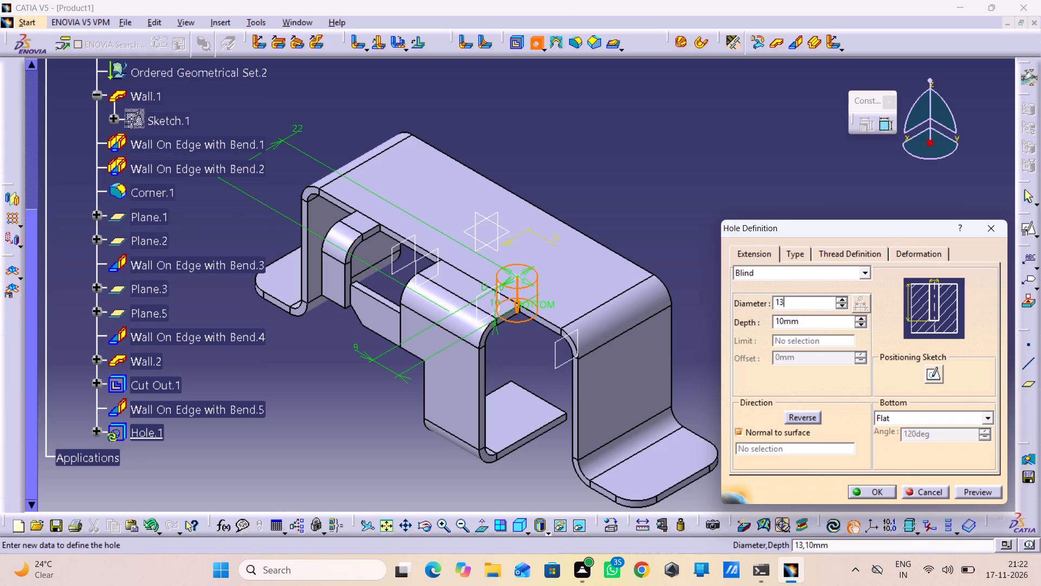
{"action": "left_click", "coordinate": [972, 479]}
{"action": "left_click", "coordinate": [833, 270]}
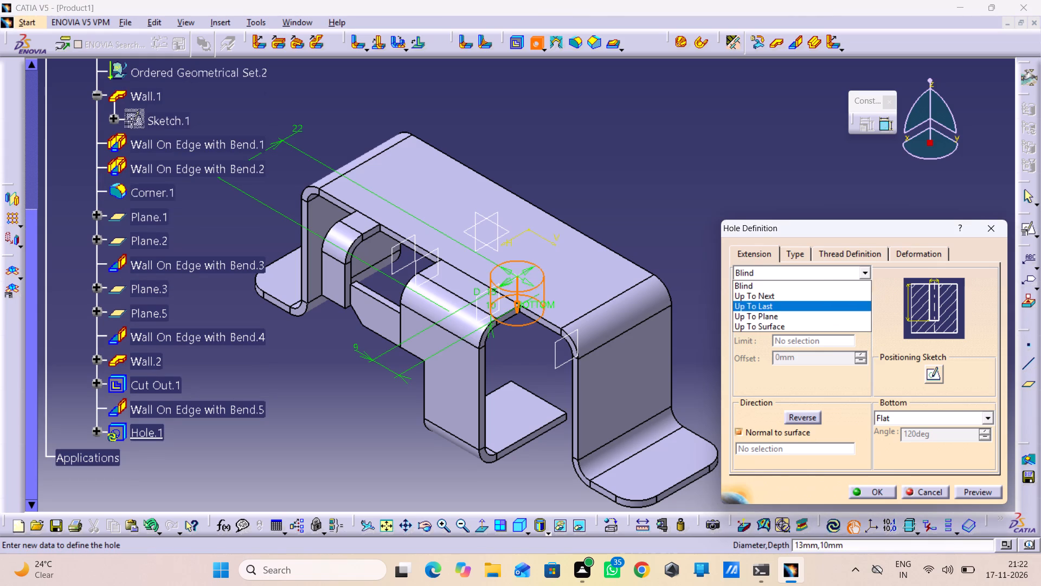
{"action": "left_click", "coordinate": [810, 278]}
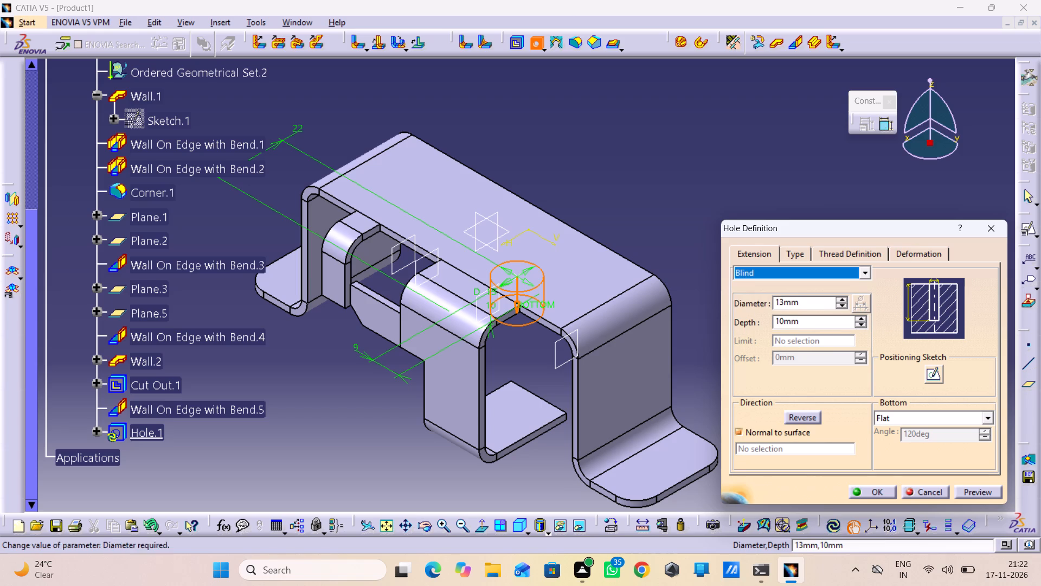
{"action": "left_click_drag", "start_coordinate": [800, 322], "coordinate": [766, 337]}
{"action": "key", "text": "2"}
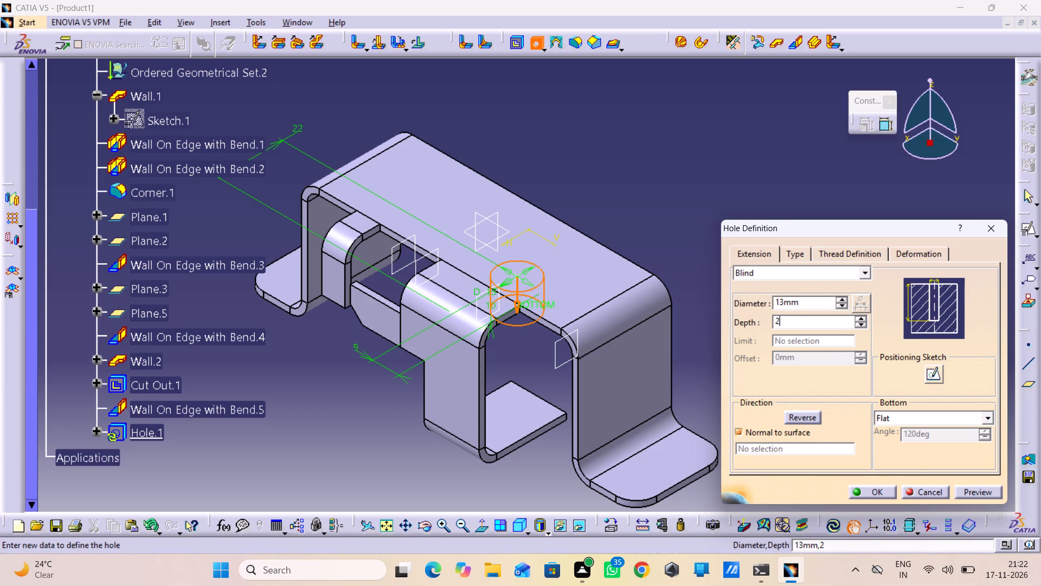
{"action": "left_click", "coordinate": [983, 494]}
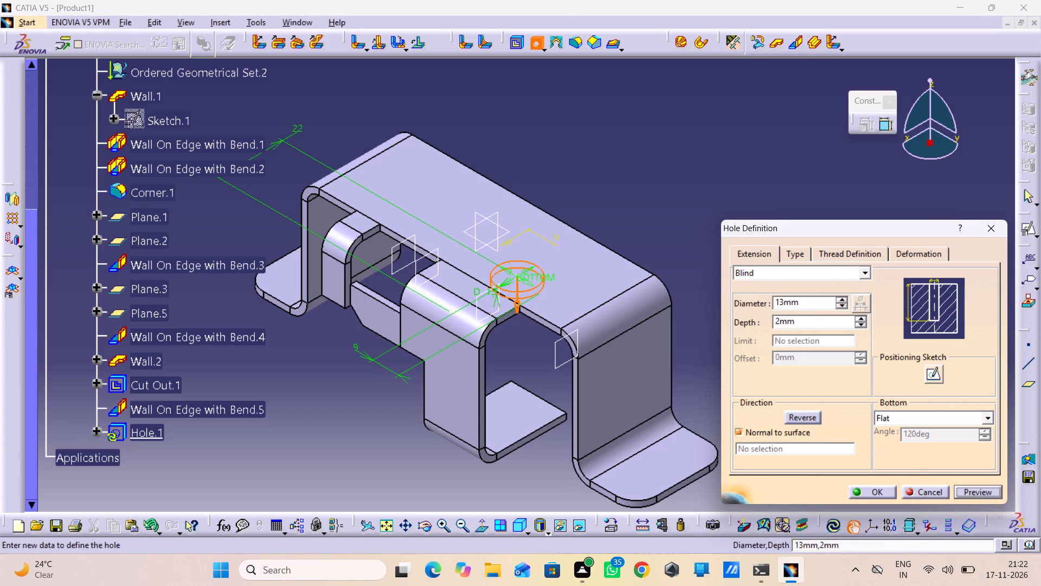
{"action": "left_click", "coordinate": [868, 481]}
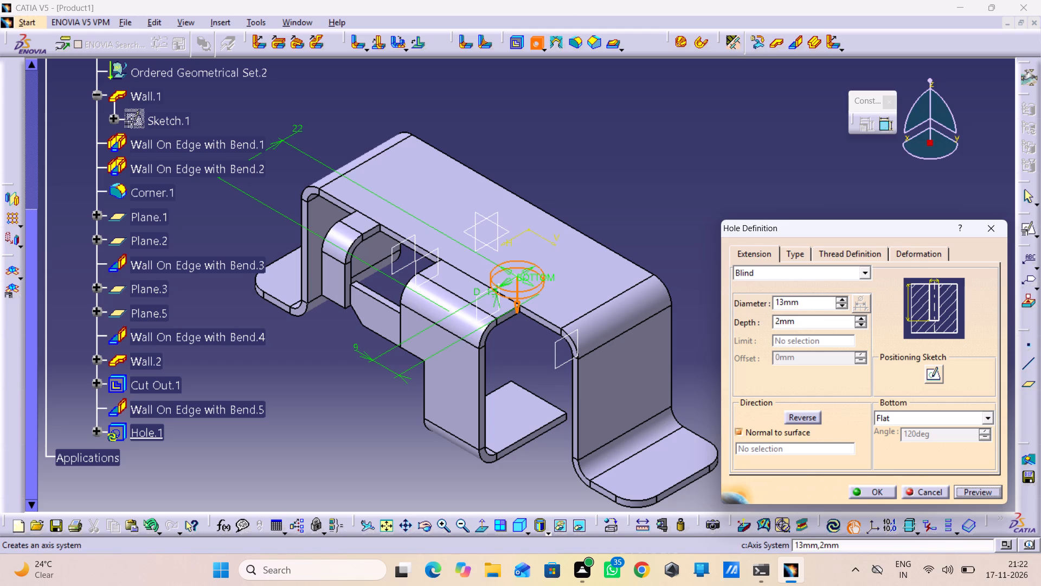
{"action": "left_click", "coordinate": [883, 496]}
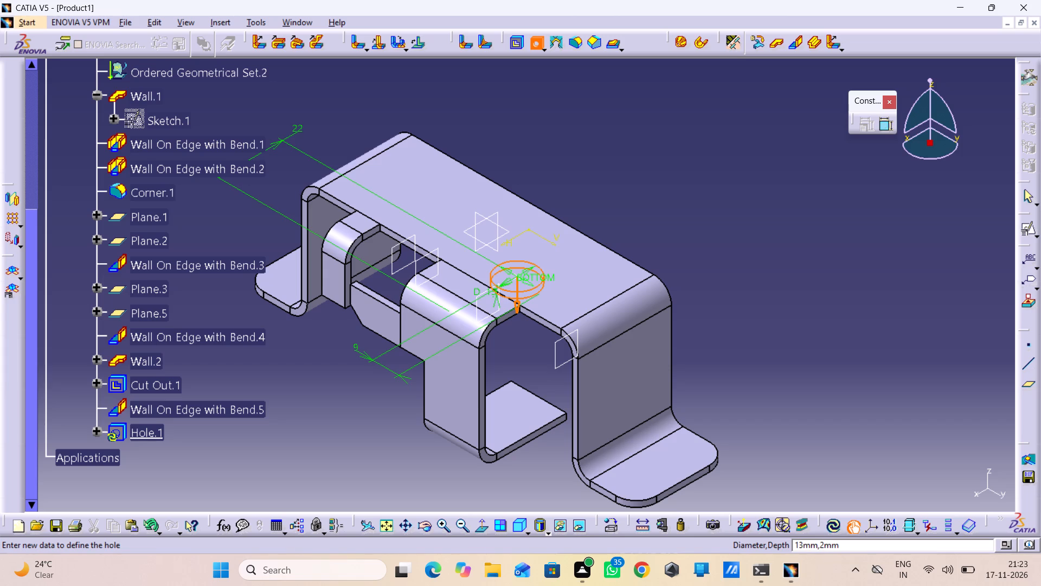
{"action": "double_click", "coordinate": [528, 279]}
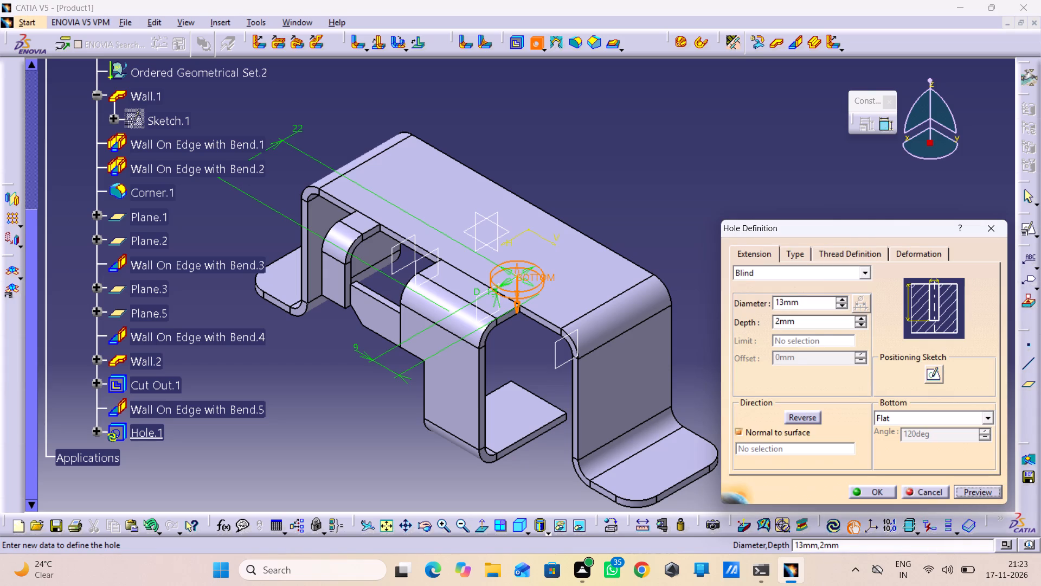
{"action": "left_click", "coordinate": [872, 491]}
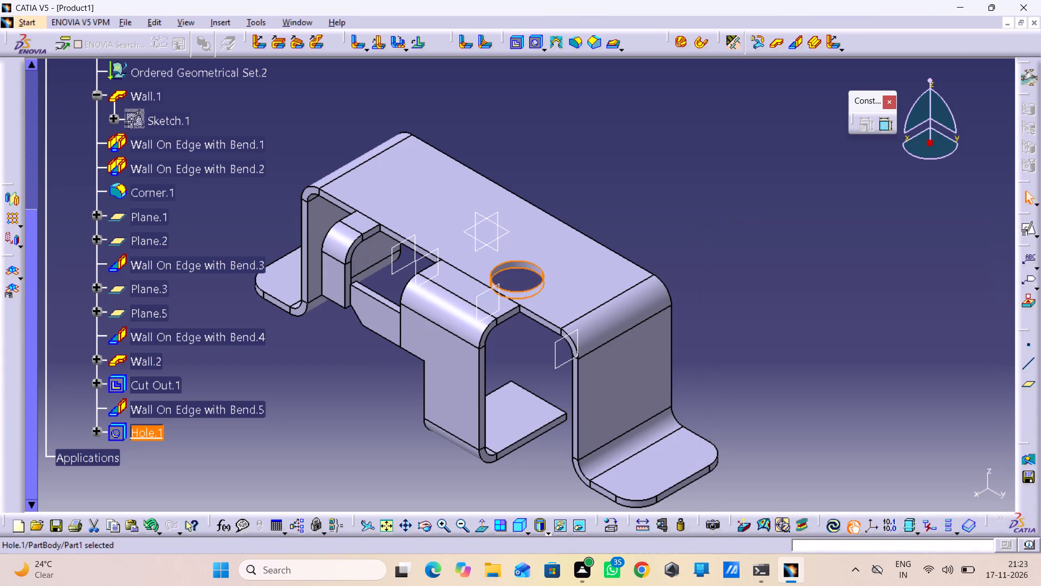
{"action": "left_click", "coordinate": [831, 448]}
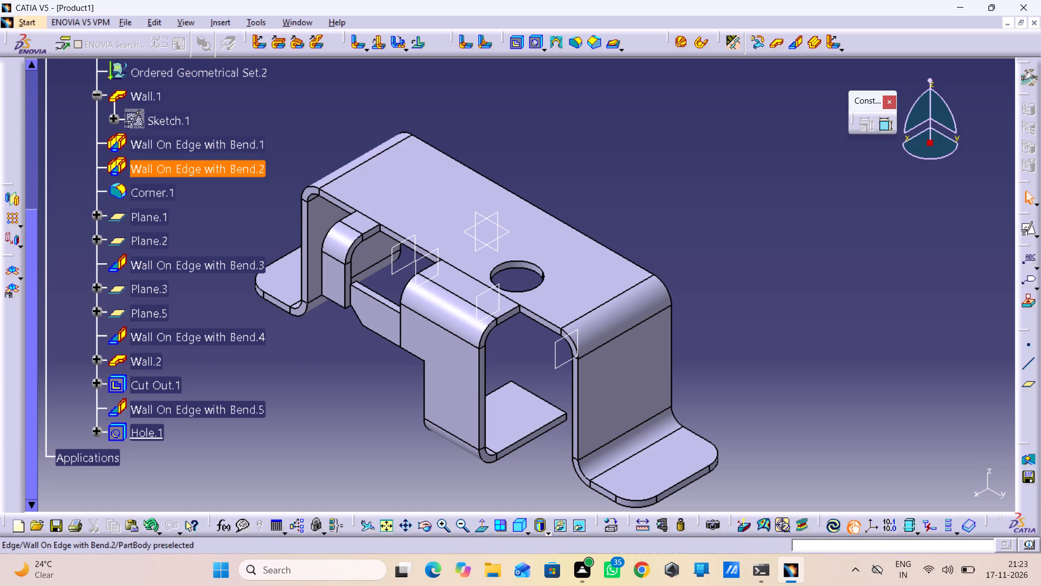
Start a hole on the lower flange, Wall On Edge with Bend.5, and constrain its centre point concentric with the top wall's circular hole edge.
{"action": "left_click", "coordinate": [539, 421]}
{"action": "left_click", "coordinate": [539, 44]}
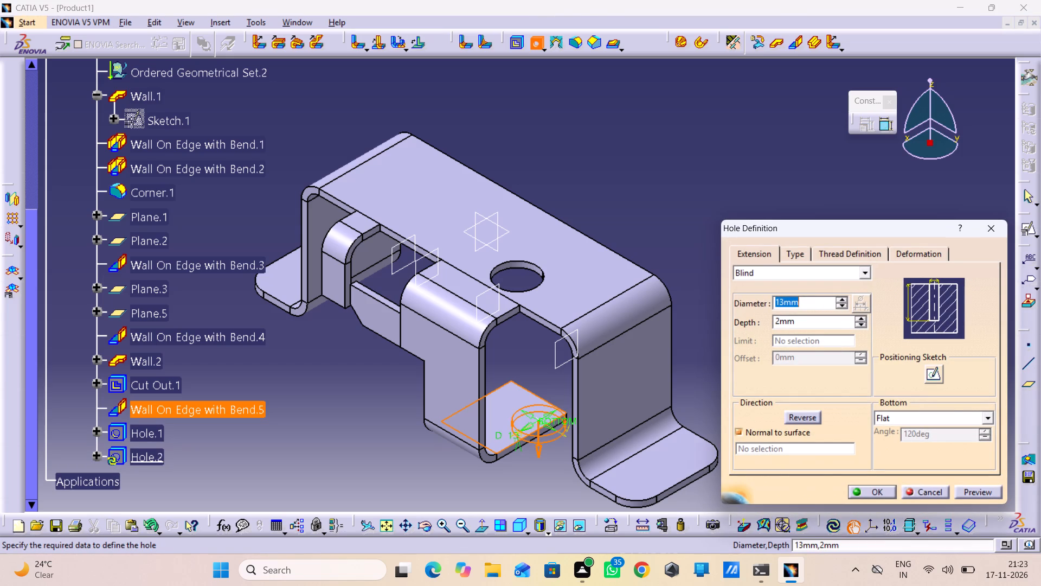
{"action": "left_click", "coordinate": [931, 371]}
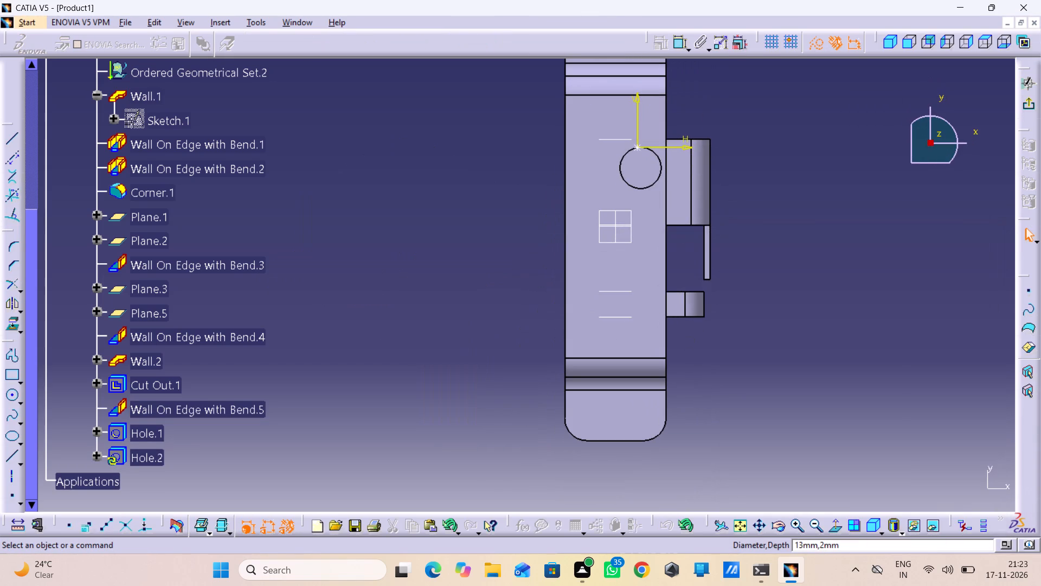
{"action": "middle_click", "coordinate": [704, 292]}
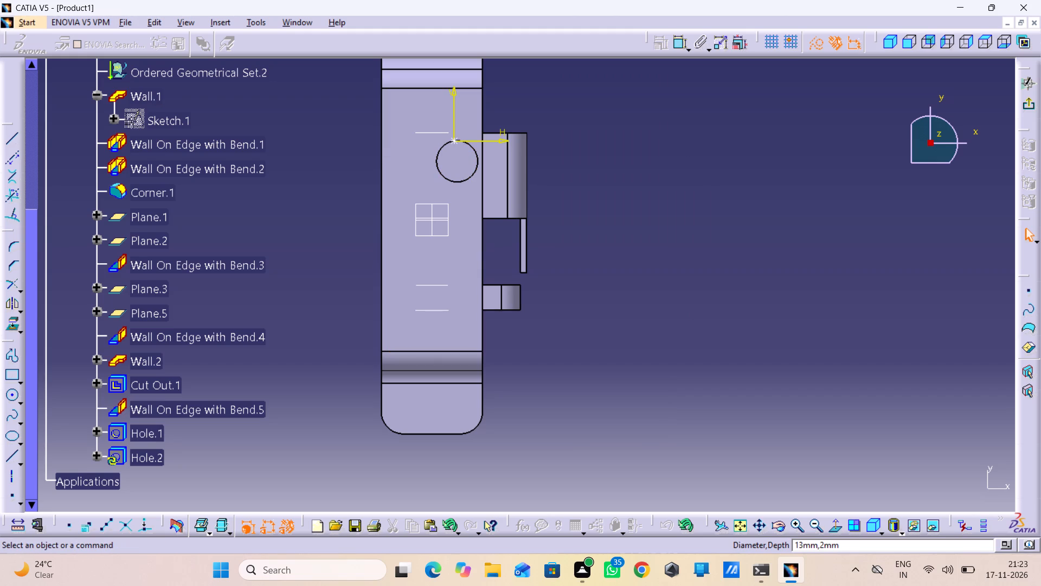
{"action": "double_click", "coordinate": [673, 44]}
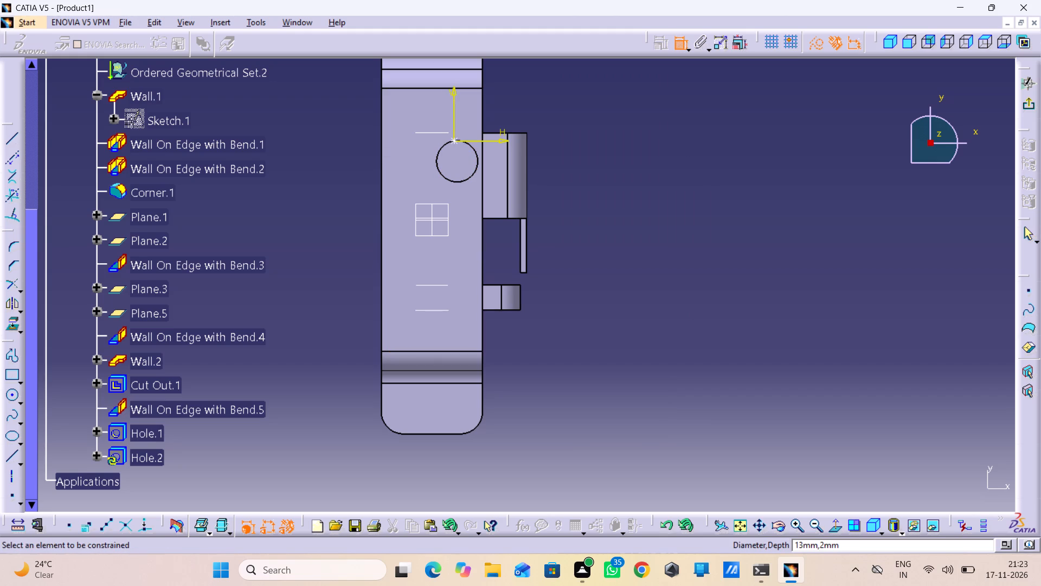
{"action": "left_click_drag", "start_coordinate": [455, 143], "coordinate": [454, 153]}
{"action": "left_click", "coordinate": [463, 178]}
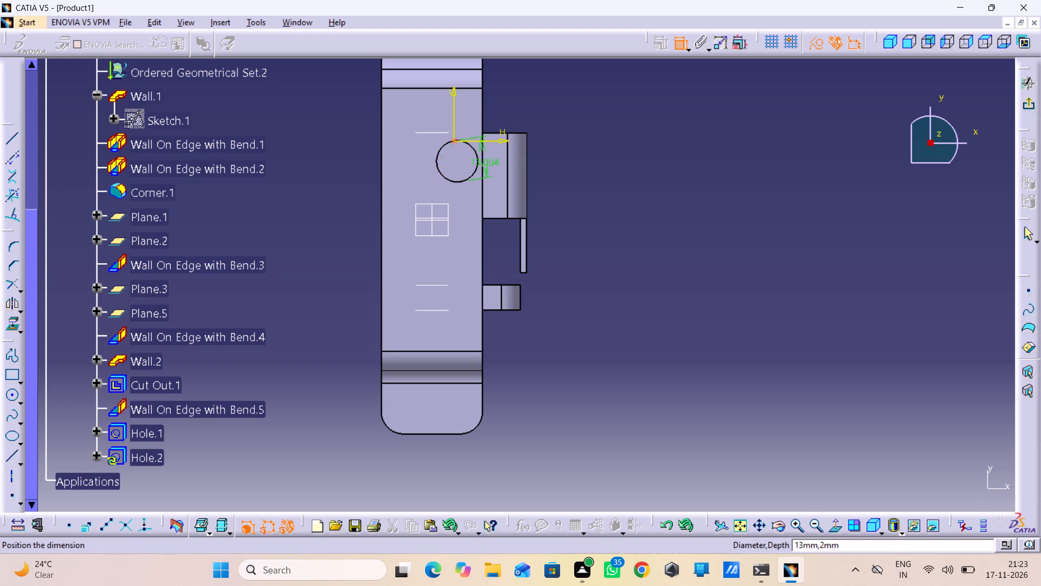
{"action": "right_click_drag", "start_coordinate": [587, 141], "coordinate": [590, 155]}
{"action": "right_click", "coordinate": [616, 160]}
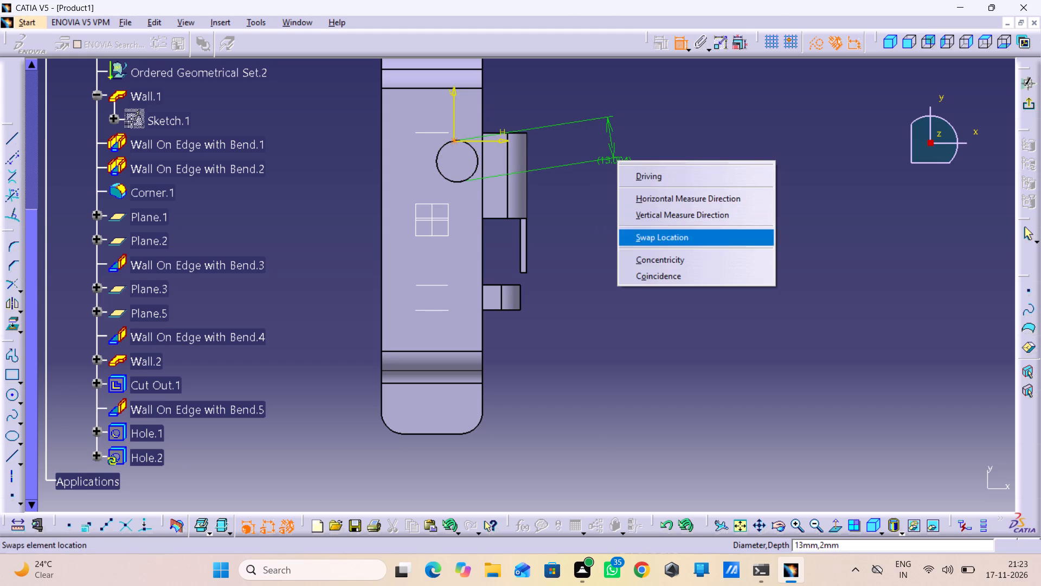
{"action": "left_click", "coordinate": [648, 259]}
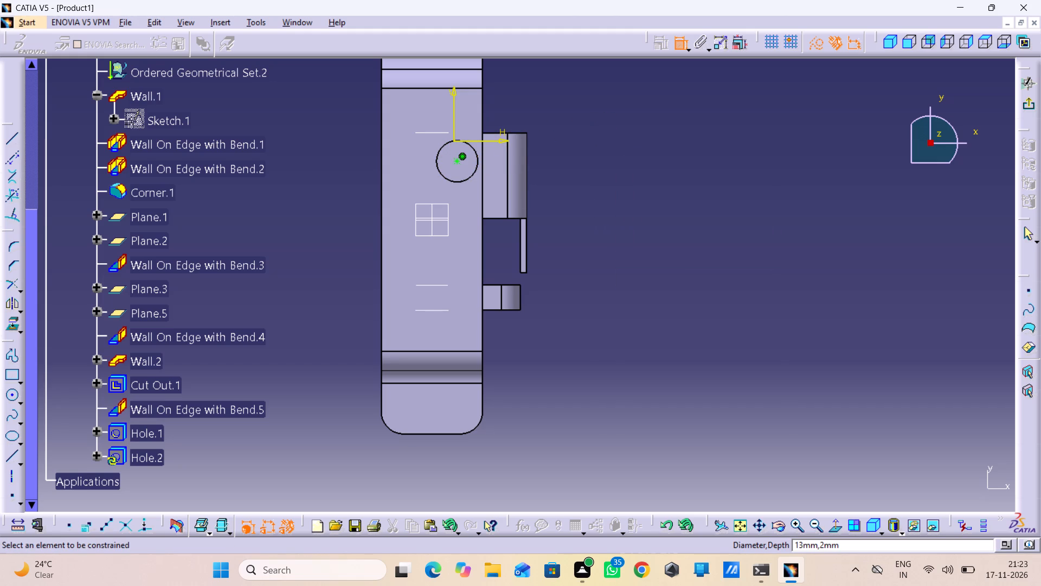
{"action": "left_click", "coordinate": [1033, 100]}
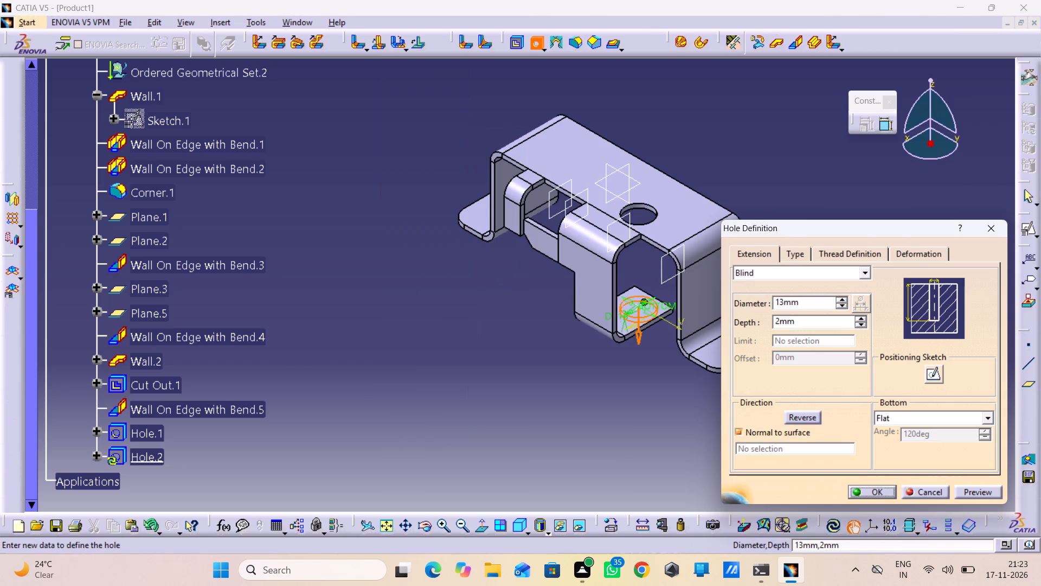
Create the lower flange hole with the Up To Last extension and an 8 mm diameter.
{"action": "left_click", "coordinate": [801, 267]}
{"action": "left_click", "coordinate": [813, 304]}
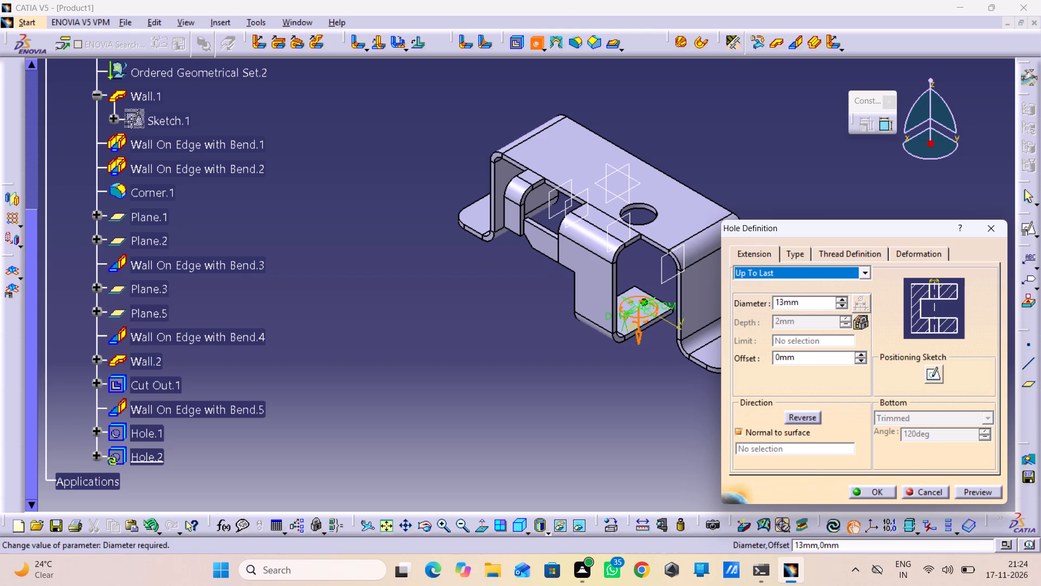
{"action": "left_click_drag", "start_coordinate": [813, 302], "coordinate": [743, 322]}
{"action": "key", "text": "8"}
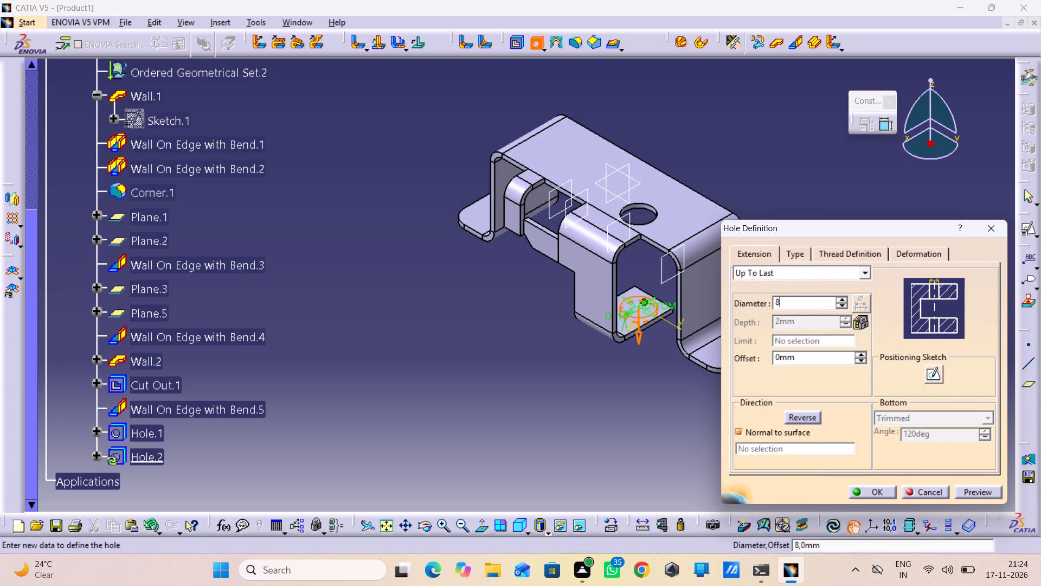
{"action": "left_click", "coordinate": [987, 491]}
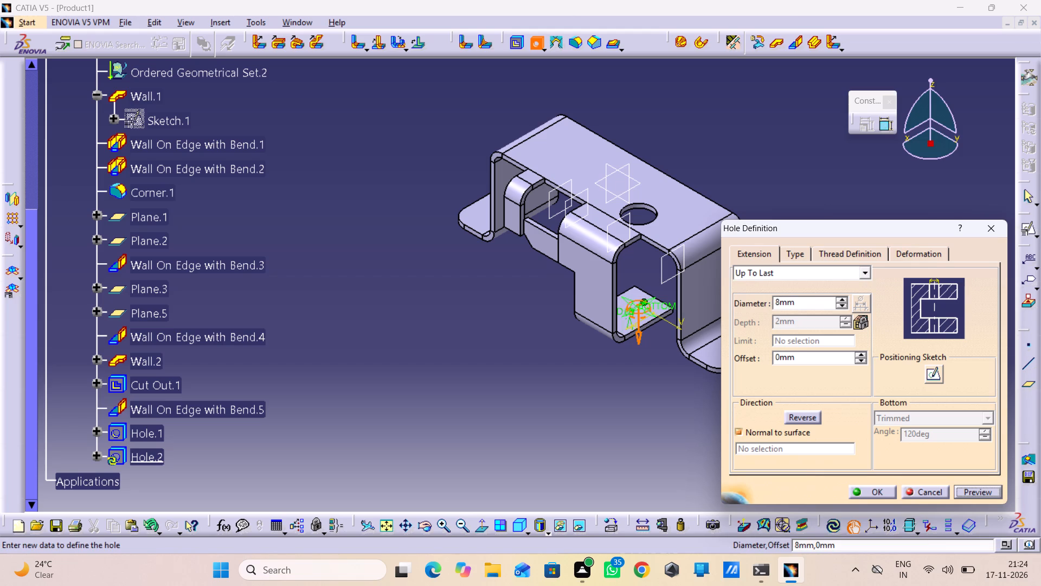
{"action": "left_click", "coordinate": [866, 491]}
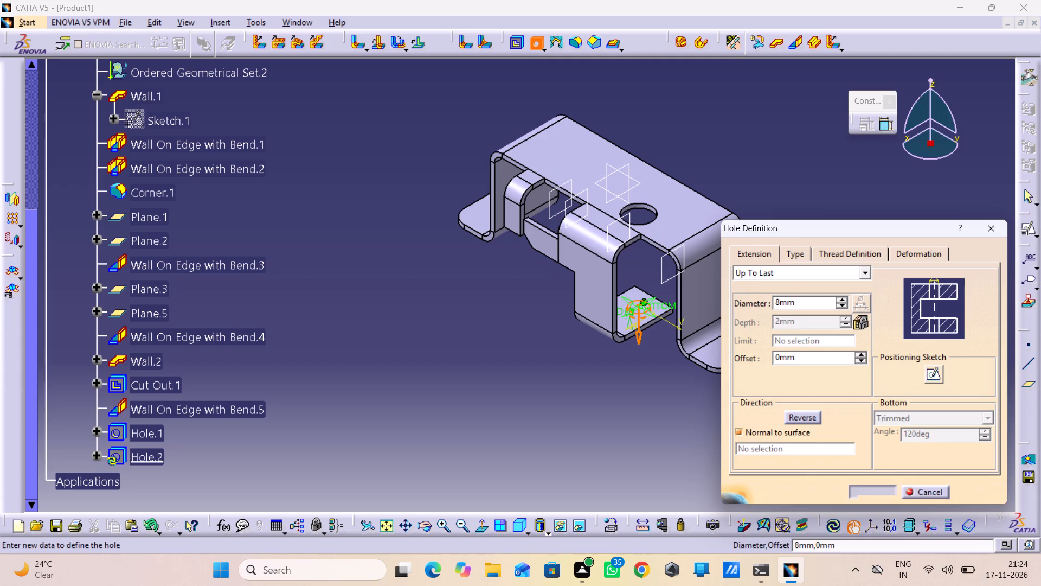
{"action": "left_click", "coordinate": [750, 439]}
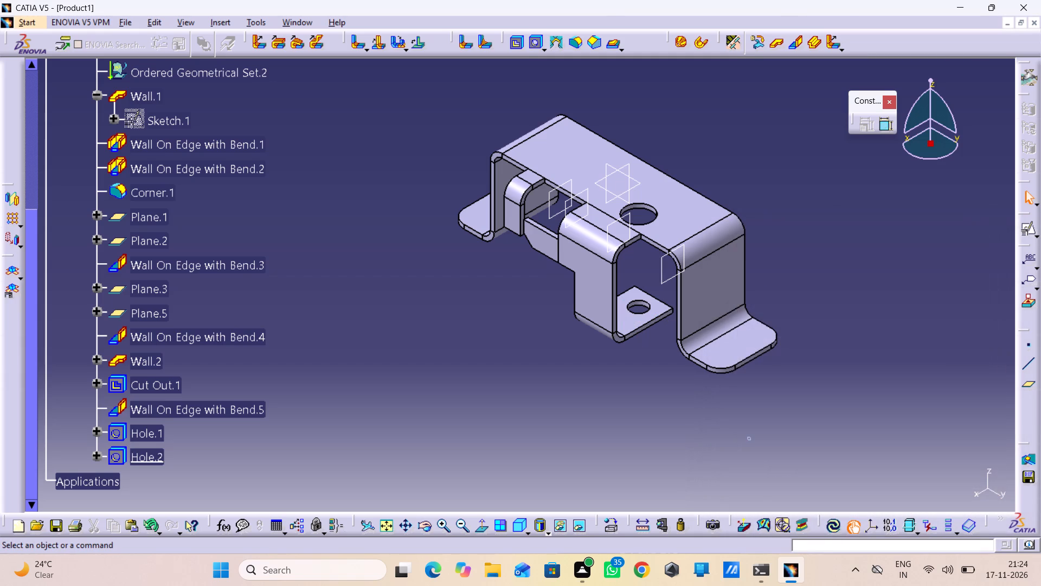
Examine the bracket from several angles, including the front tabs and the lower flange.
{"action": "middle_click_drag", "start_coordinate": [749, 437], "coordinate": [567, 359]}
{"action": "right_click_drag", "start_coordinate": [749, 437], "coordinate": [567, 359]}
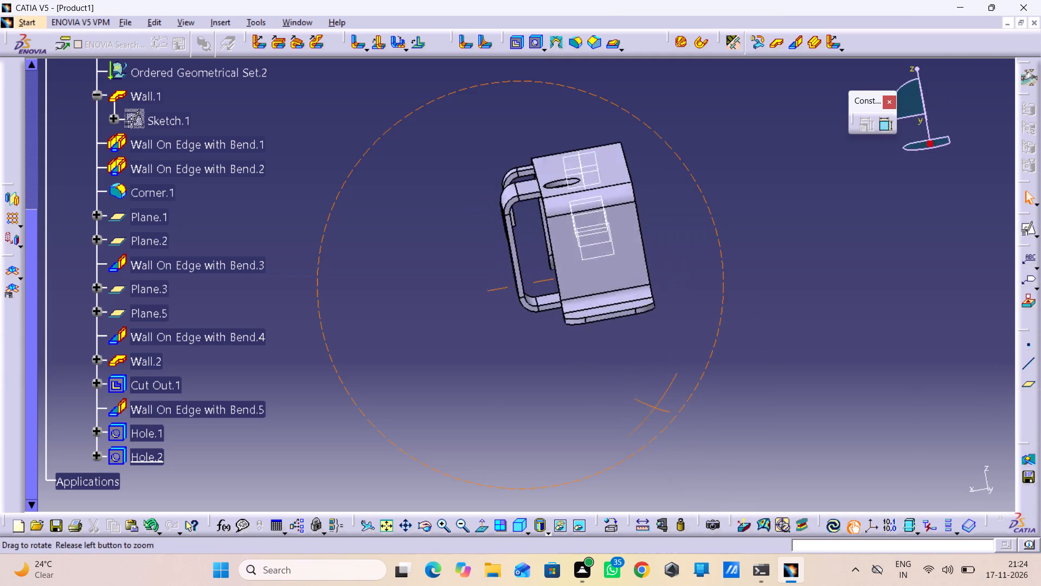
{"action": "right_click_drag", "start_coordinate": [567, 359], "coordinate": [723, 347]}
{"action": "middle_click_drag", "start_coordinate": [567, 359], "coordinate": [723, 345]}
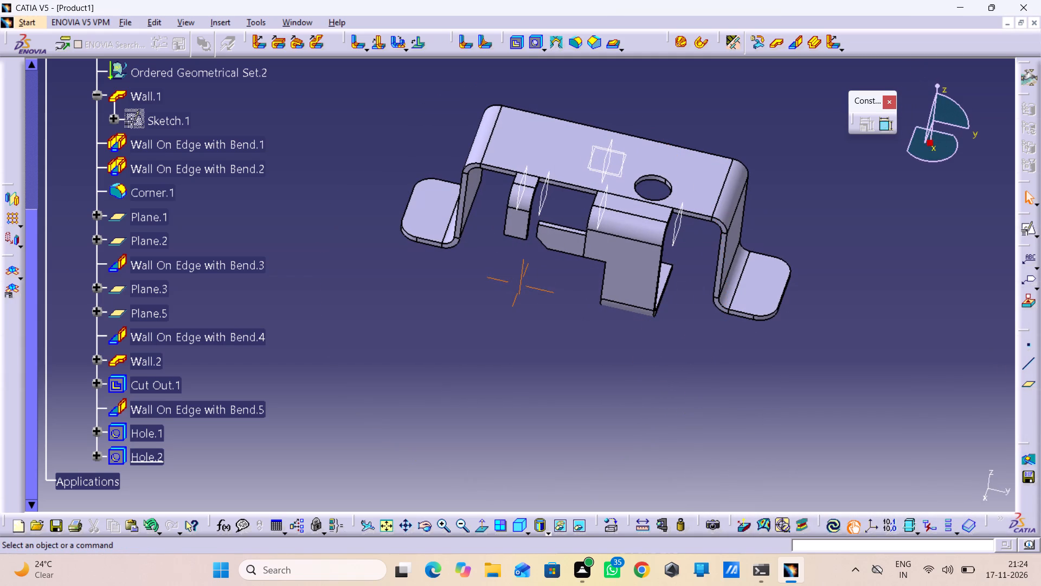
{"action": "middle_click_drag", "start_coordinate": [626, 370], "coordinate": [632, 337]}
{"action": "right_click_drag", "start_coordinate": [626, 370], "coordinate": [632, 337]}
{"action": "middle_click_drag", "start_coordinate": [633, 323], "coordinate": [672, 247]}
{"action": "right_click_drag", "start_coordinate": [633, 323], "coordinate": [672, 247]}
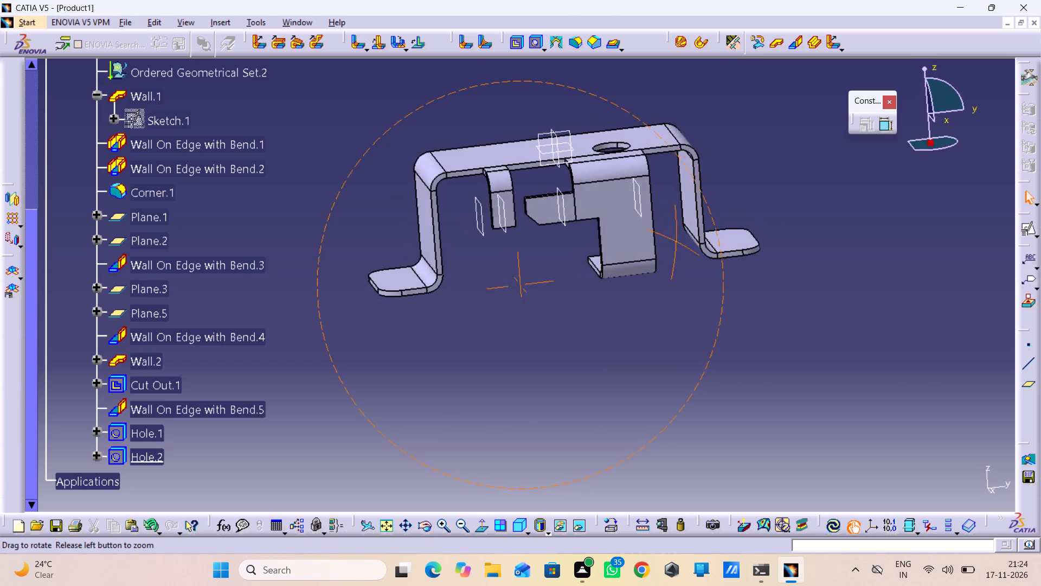
{"action": "middle_click_drag", "start_coordinate": [672, 247], "coordinate": [652, 264]}
{"action": "right_click_drag", "start_coordinate": [672, 247], "coordinate": [652, 264]}
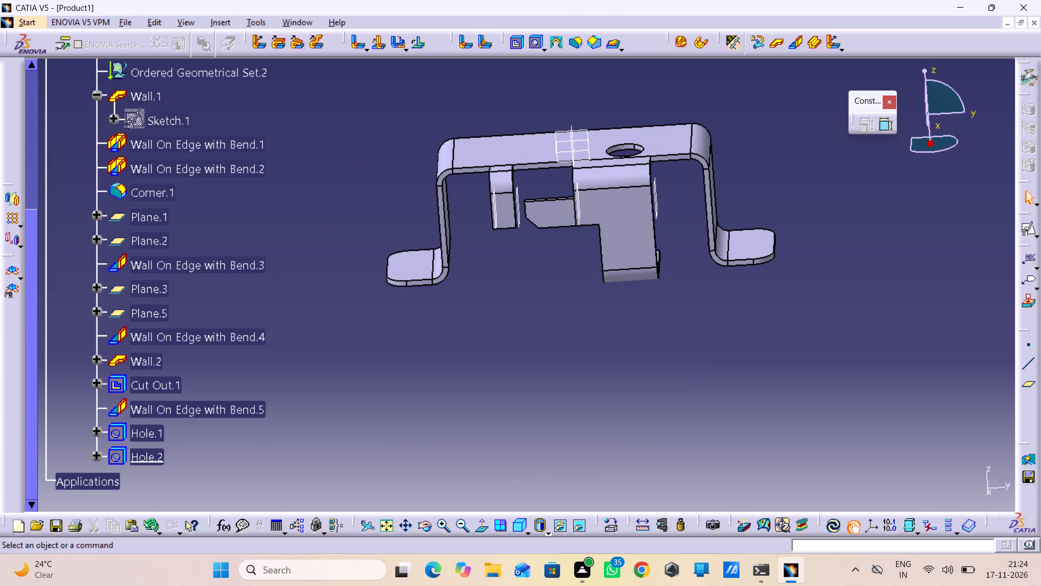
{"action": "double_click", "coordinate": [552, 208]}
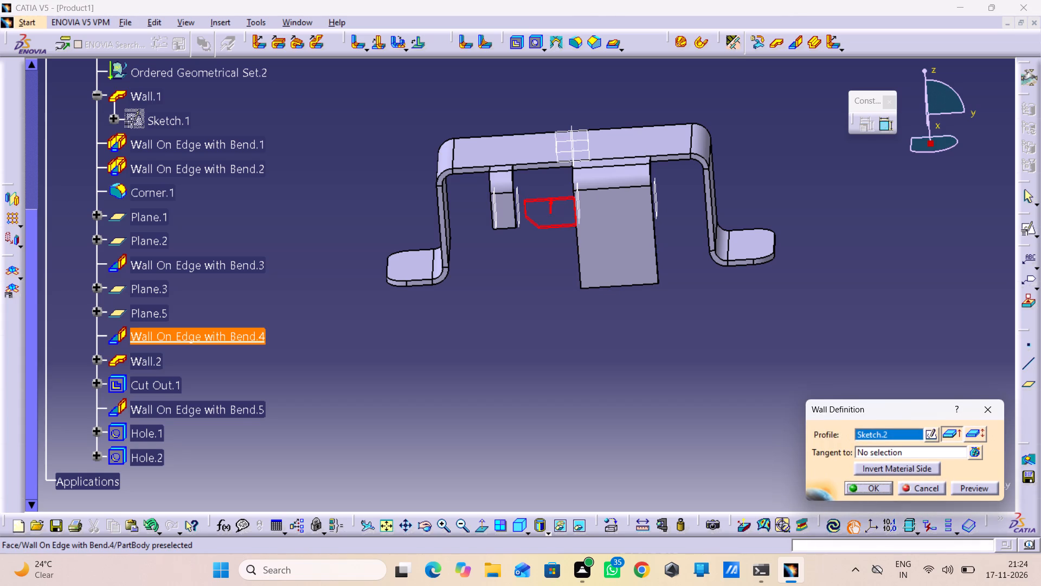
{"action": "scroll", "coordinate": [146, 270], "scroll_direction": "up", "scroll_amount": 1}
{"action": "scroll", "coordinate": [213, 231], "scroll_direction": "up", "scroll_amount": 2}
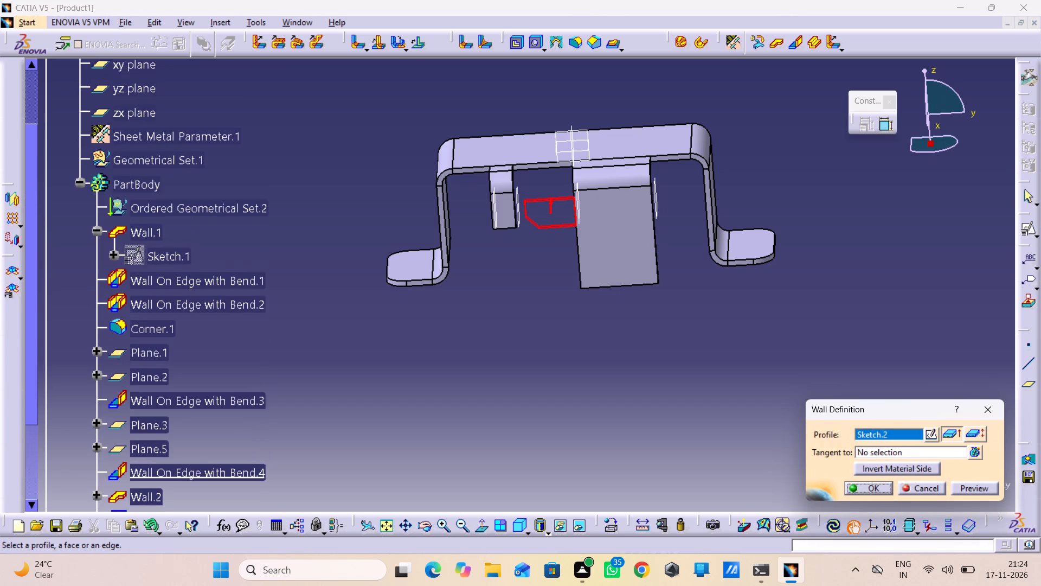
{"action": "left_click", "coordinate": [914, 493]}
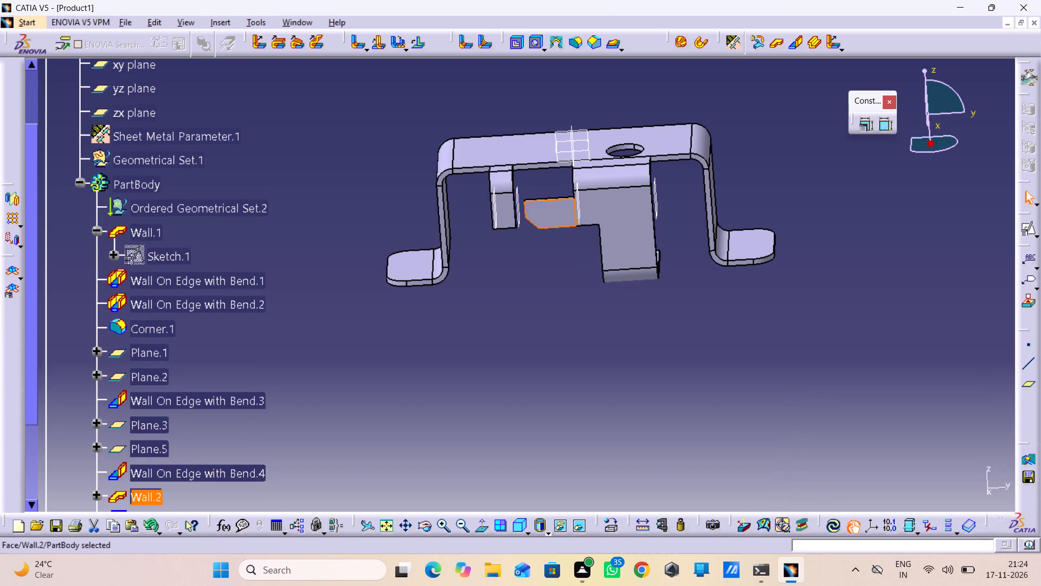
Locate the chamfered side tab, Wall.2, in the specification tree and open its profile, Sketch.2, for editing.
{"action": "left_click", "coordinate": [541, 217]}
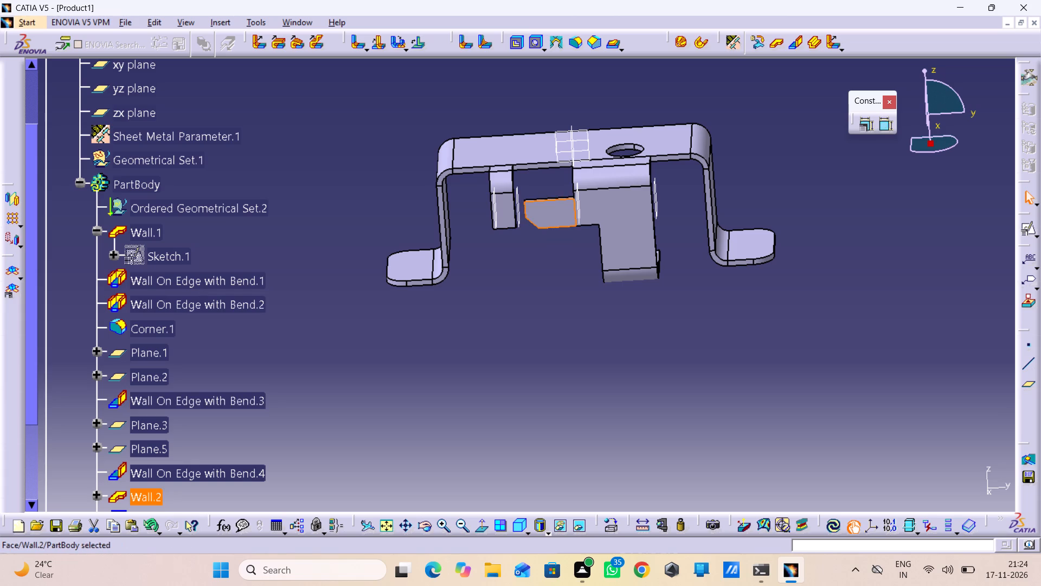
{"action": "left_click", "coordinate": [530, 267]}
{"action": "scroll", "coordinate": [265, 315], "scroll_direction": "up", "scroll_amount": 3}
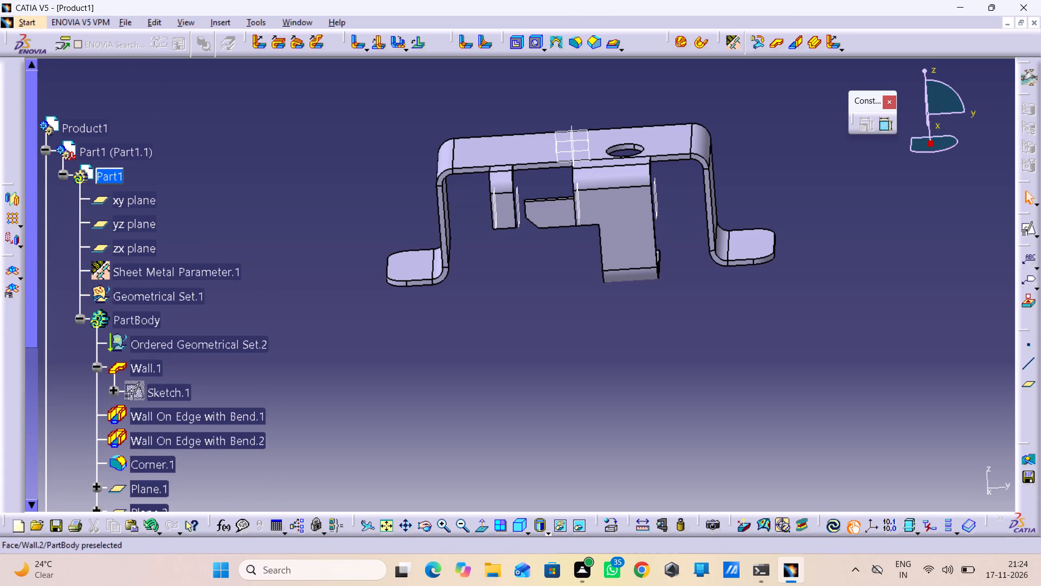
{"action": "left_click", "coordinate": [551, 209]}
{"action": "scroll", "coordinate": [367, 329], "scroll_direction": "down", "scroll_amount": 4}
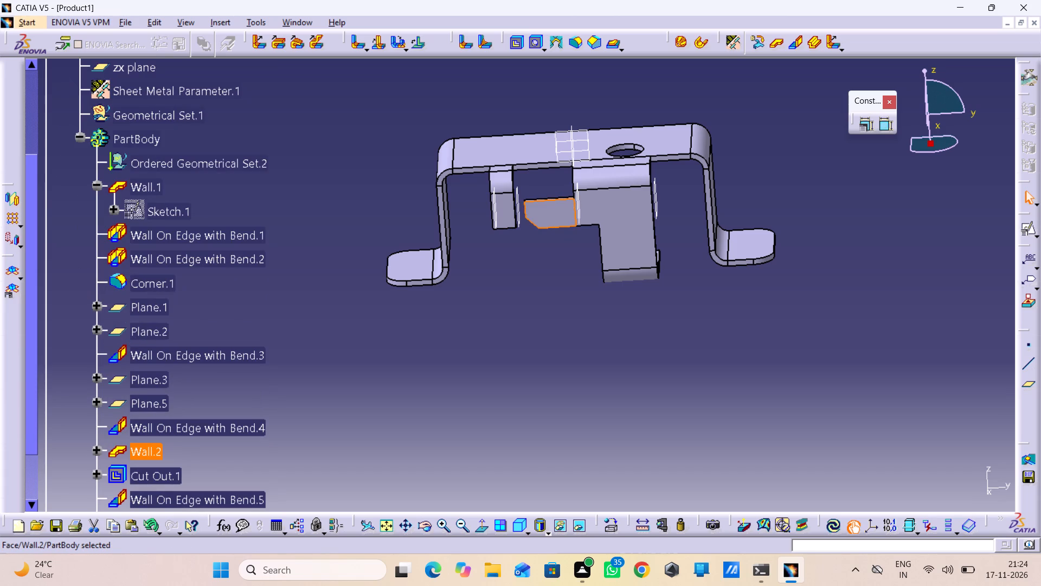
{"action": "left_click", "coordinate": [93, 445]}
{"action": "left_click", "coordinate": [98, 444]}
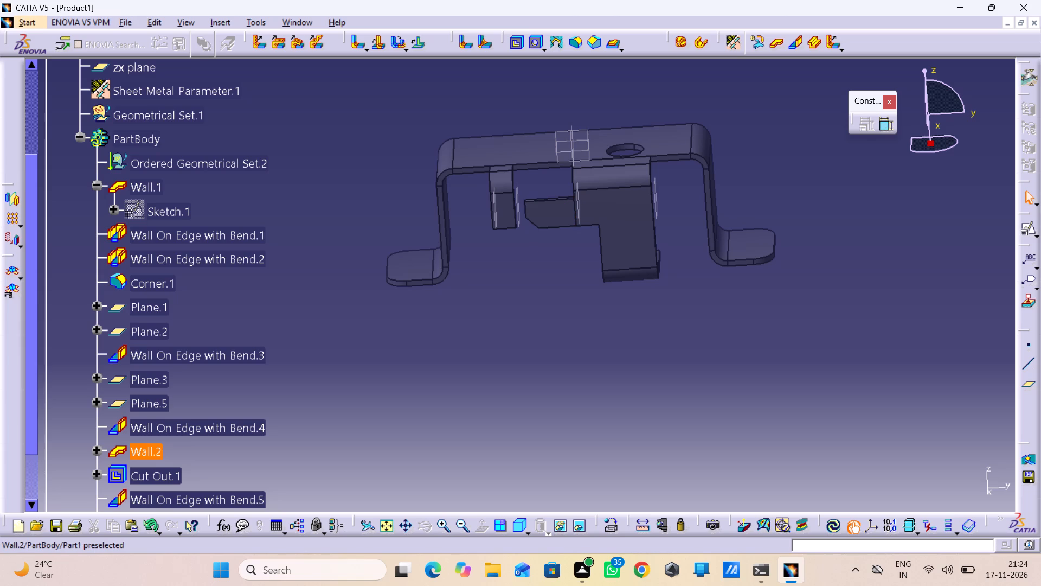
{"action": "left_click", "coordinate": [96, 428]}
{"action": "left_click", "coordinate": [94, 451]}
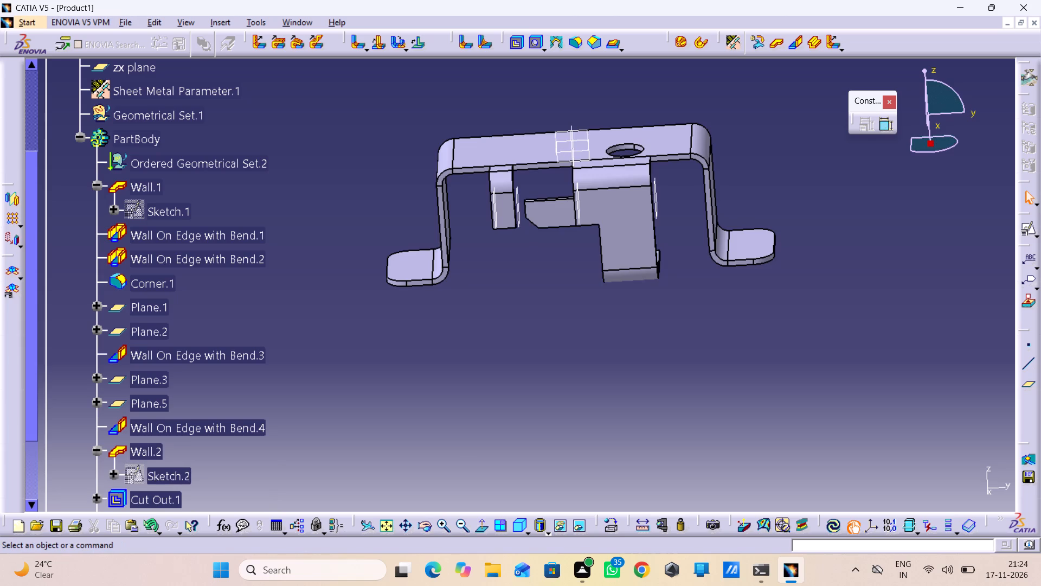
{"action": "double_click", "coordinate": [147, 471]}
Set the length of the tab profile's bottom horizontal edge to 10.67 mm, exit the sketch and update the part.
{"action": "middle_click_drag", "start_coordinate": [563, 363], "coordinate": [568, 347]}
{"action": "right_click", "coordinate": [565, 363]}
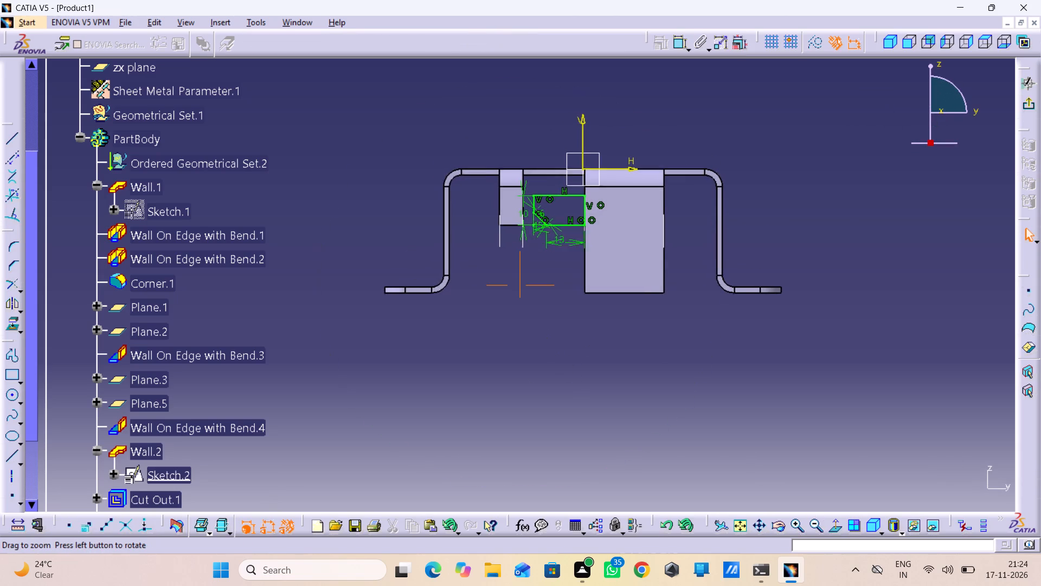
{"action": "middle_click_drag", "start_coordinate": [568, 347], "coordinate": [578, 254]}
{"action": "middle_click_drag", "start_coordinate": [586, 250], "coordinate": [583, 335]}
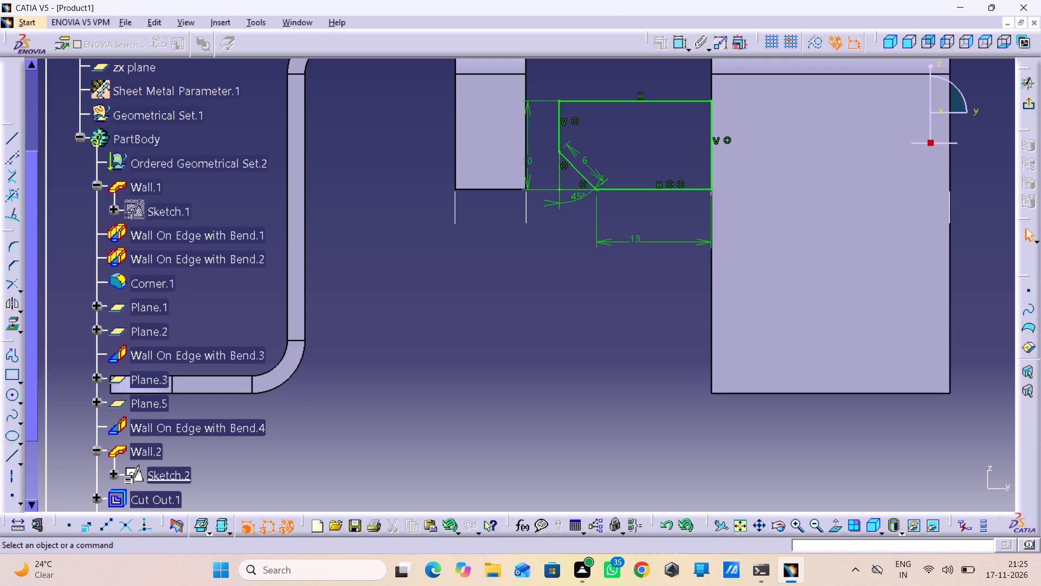
{"action": "key", "text": "1"}
{"action": "double_click", "coordinate": [627, 237]}
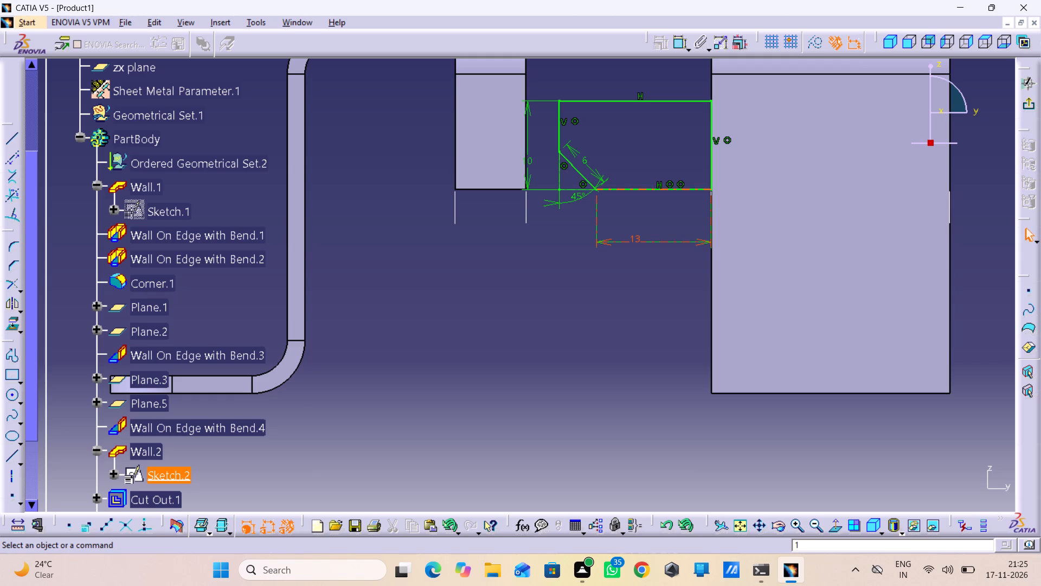
{"action": "double_click", "coordinate": [634, 237]}
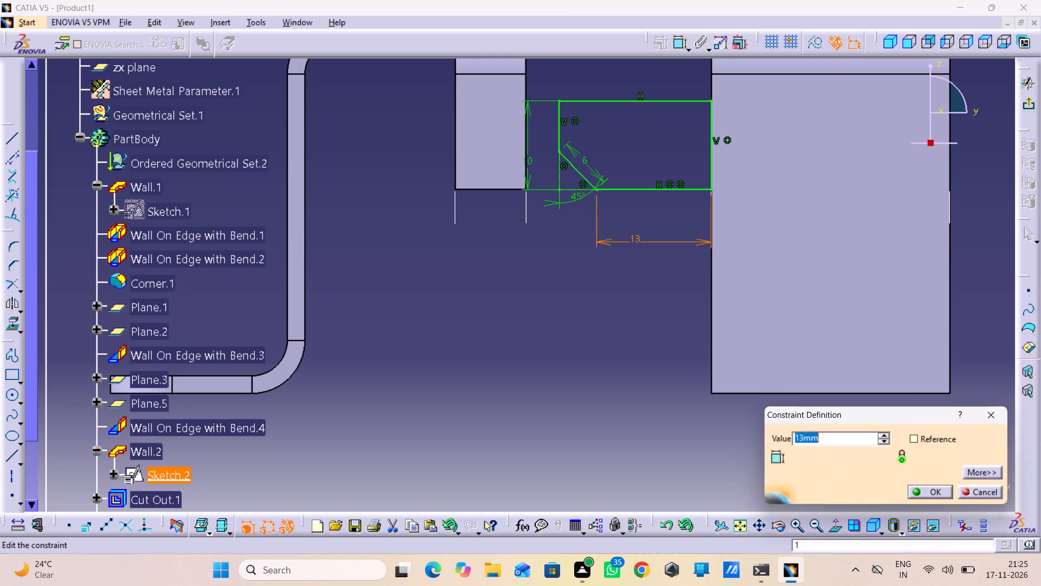
{"action": "type", "text": "16"}
{"action": "key", "text": "BackSpace"}
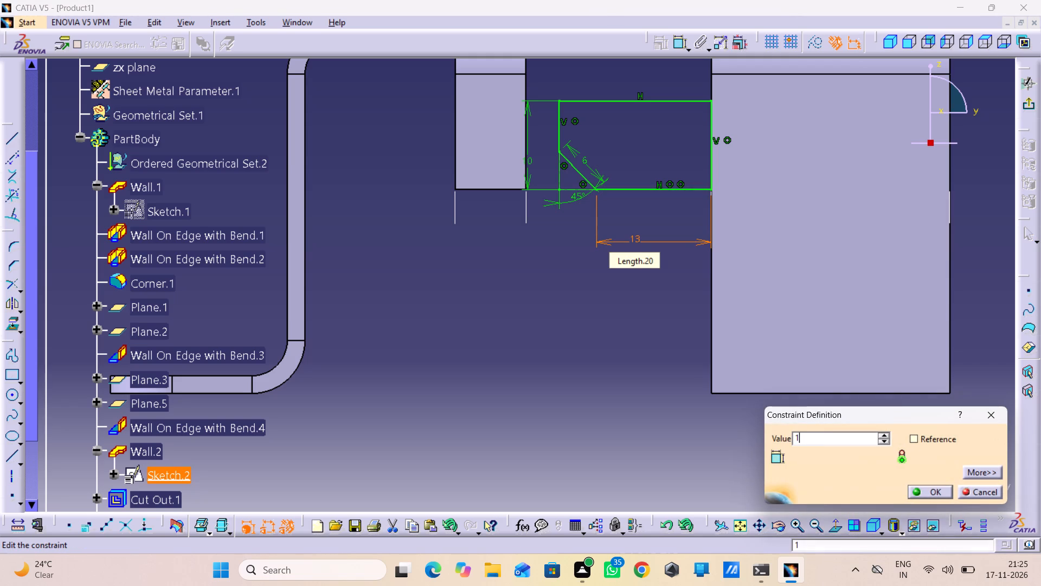
{"action": "type", "text": "0."}
{"action": "key", "text": "6"}
{"action": "key", "text": "7"}
{"action": "key", "text": "Return"}
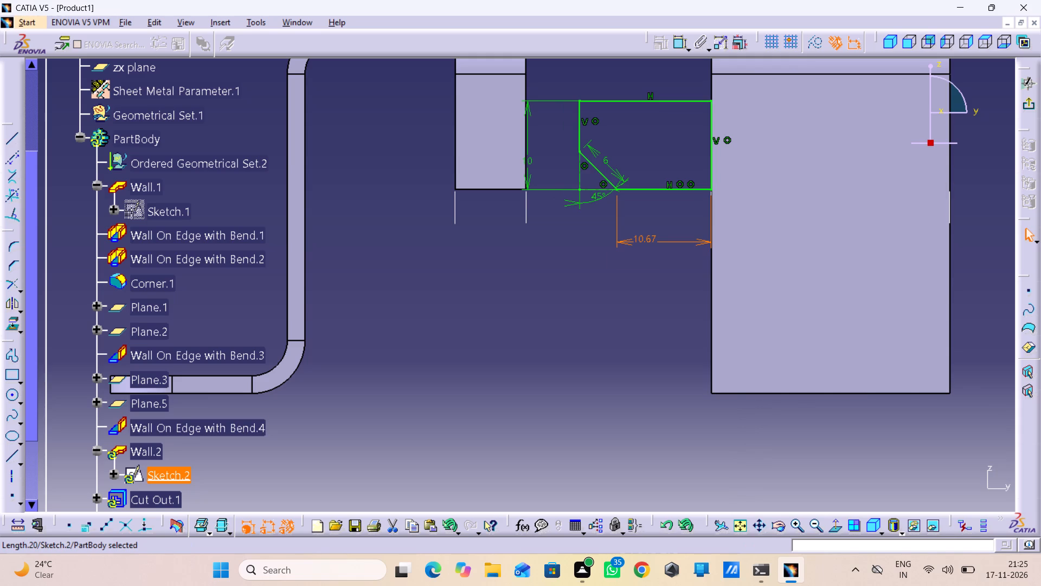
{"action": "left_click", "coordinate": [1029, 101]}
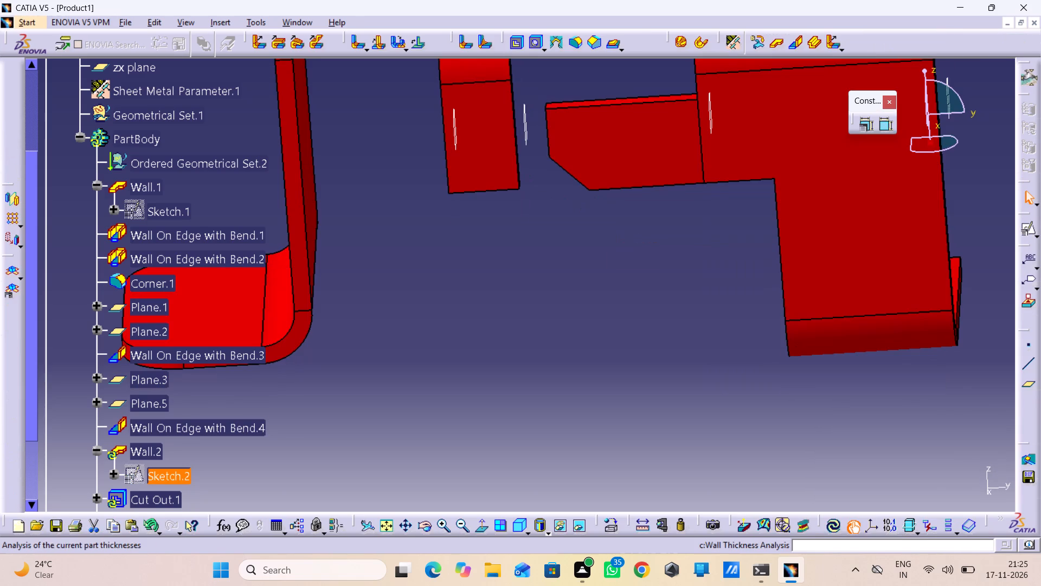
{"action": "left_click", "coordinate": [831, 528]}
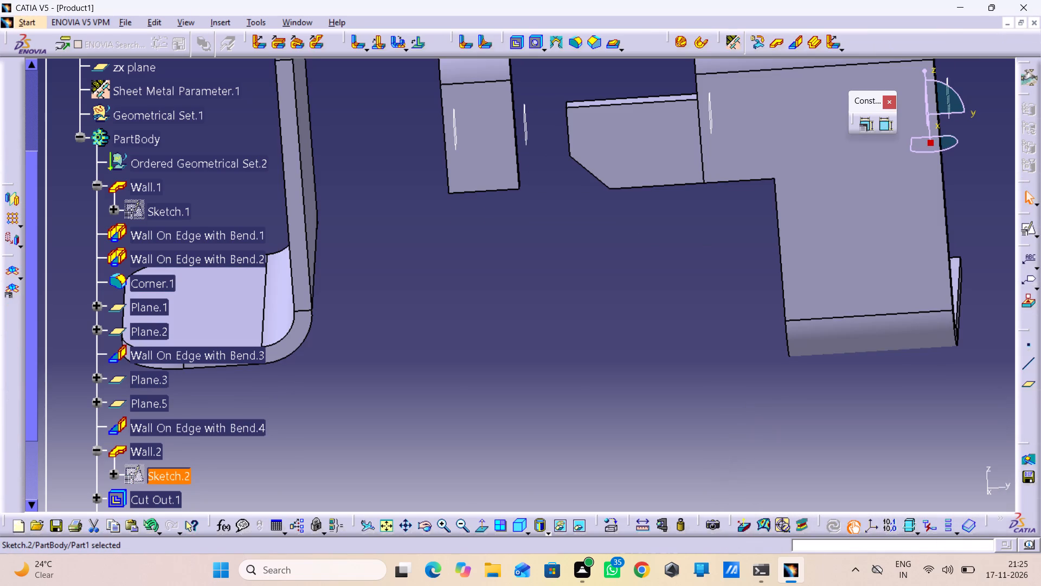
Hide all reference planes so that only the bracket's solid geometry is displayed.
{"action": "middle_click_drag", "start_coordinate": [750, 401], "coordinate": [767, 454]}
{"action": "right_click", "coordinate": [750, 401]}
{"action": "middle_click_drag", "start_coordinate": [786, 428], "coordinate": [785, 438]}
{"action": "right_click", "coordinate": [786, 428]}
{"action": "left_click", "coordinate": [220, 21]}
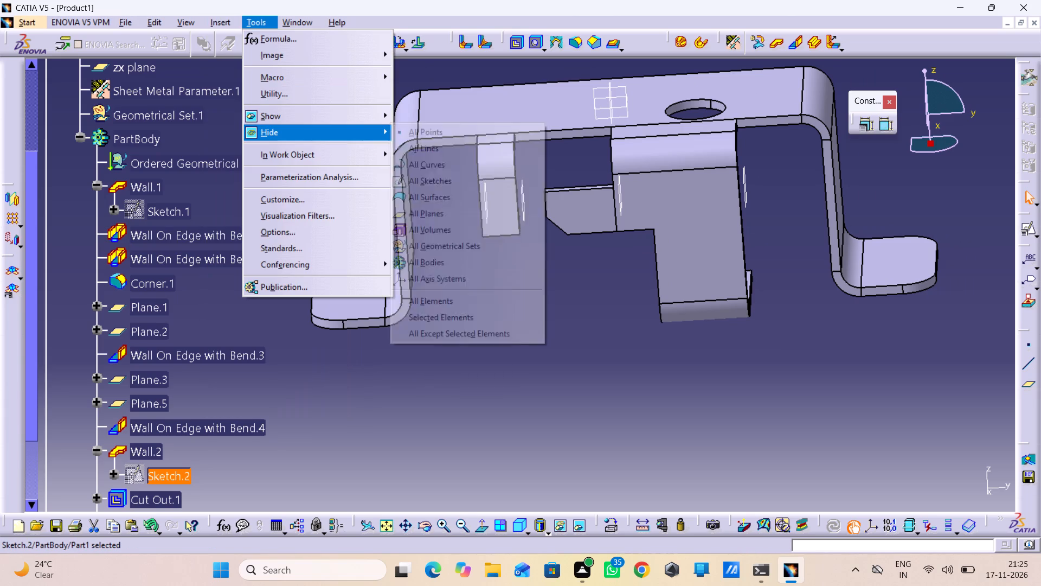
{"action": "left_click", "coordinate": [289, 130]}
{"action": "left_click", "coordinate": [411, 215]}
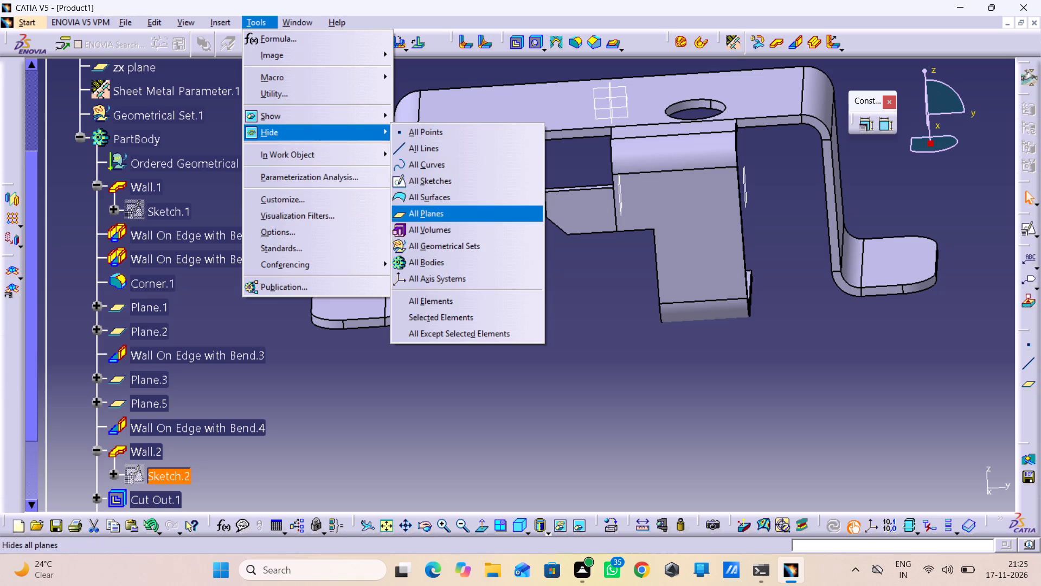
Save the bracket part as a CATPart named sheet4 in the shhet module folder, accepting the update of its session links.
{"action": "middle_click_drag", "start_coordinate": [606, 320], "coordinate": [609, 361]}
{"action": "right_click", "coordinate": [606, 326]}
{"action": "middle_click_drag", "start_coordinate": [617, 360], "coordinate": [580, 396]}
{"action": "right_click_drag", "start_coordinate": [618, 360], "coordinate": [580, 396]}
{"action": "middle_click_drag", "start_coordinate": [589, 392], "coordinate": [578, 416]}
{"action": "key", "text": "ctrl+s"}
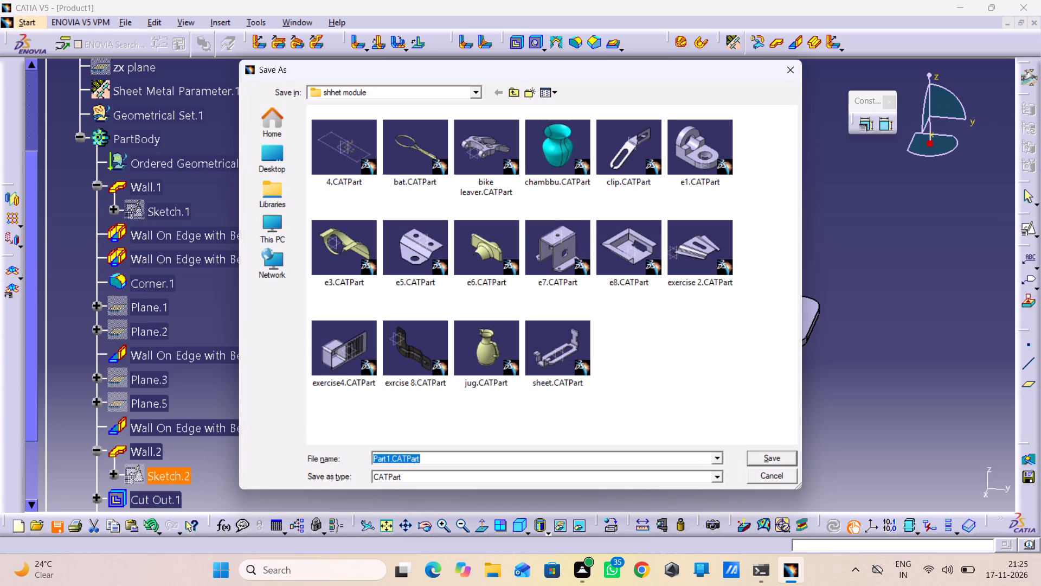
{"action": "key", "text": "4"}
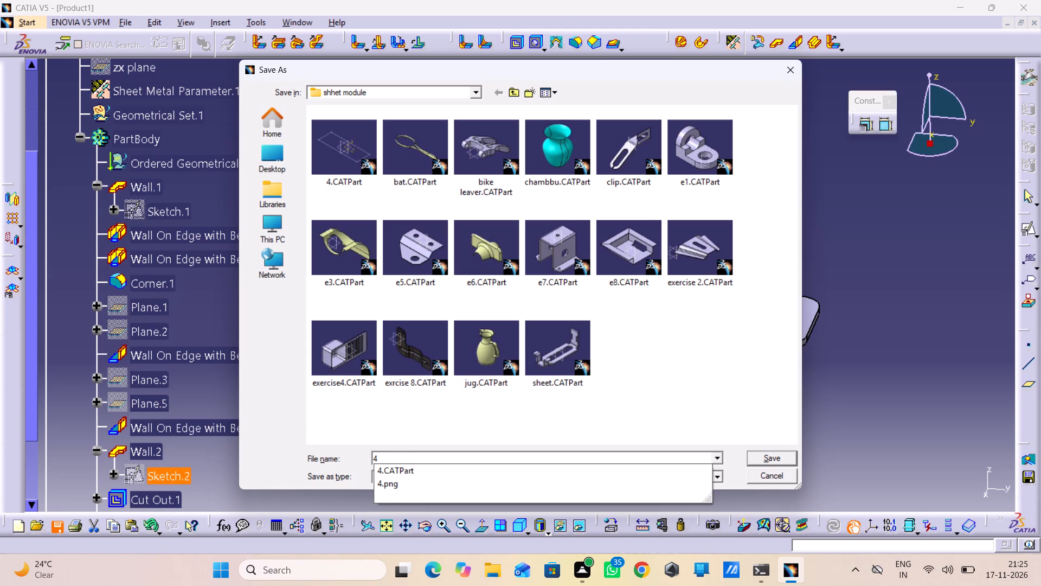
{"action": "key", "text": "BackSpace"}
{"action": "type", "text": "sheet"}
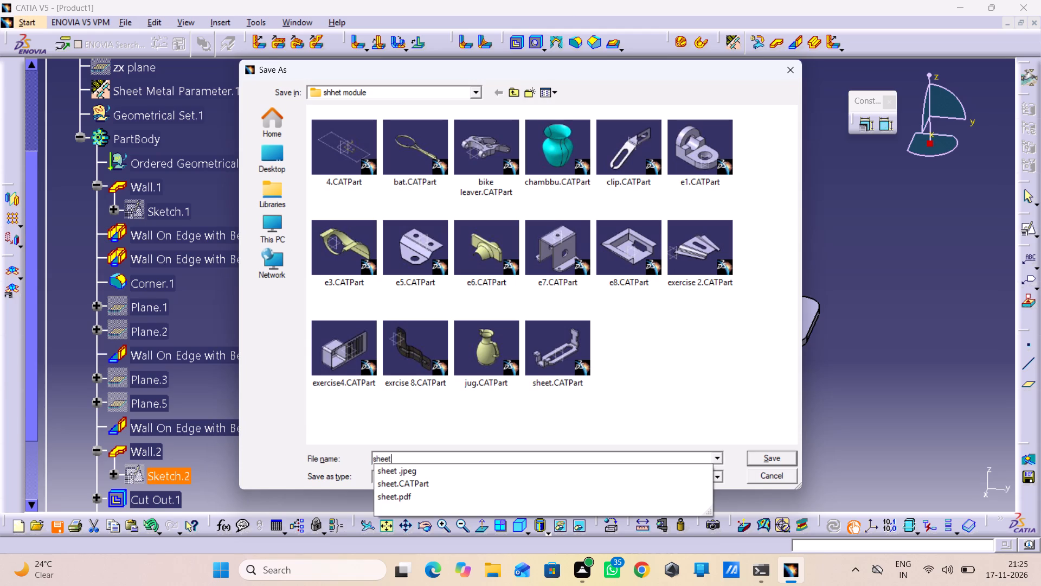
{"action": "key", "text": "4"}
{"action": "key", "text": "Return"}
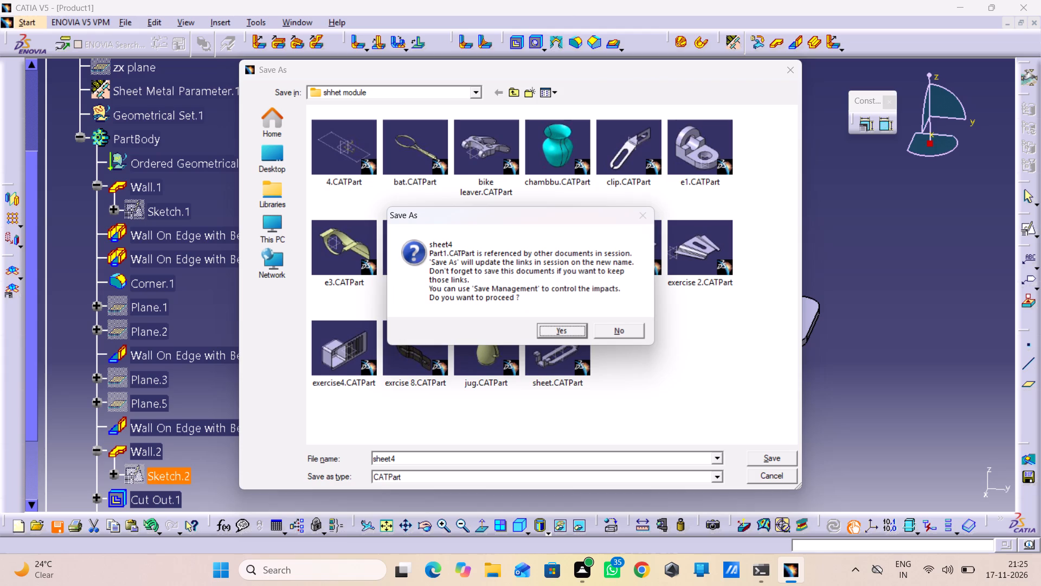
{"action": "left_click", "coordinate": [570, 330]}
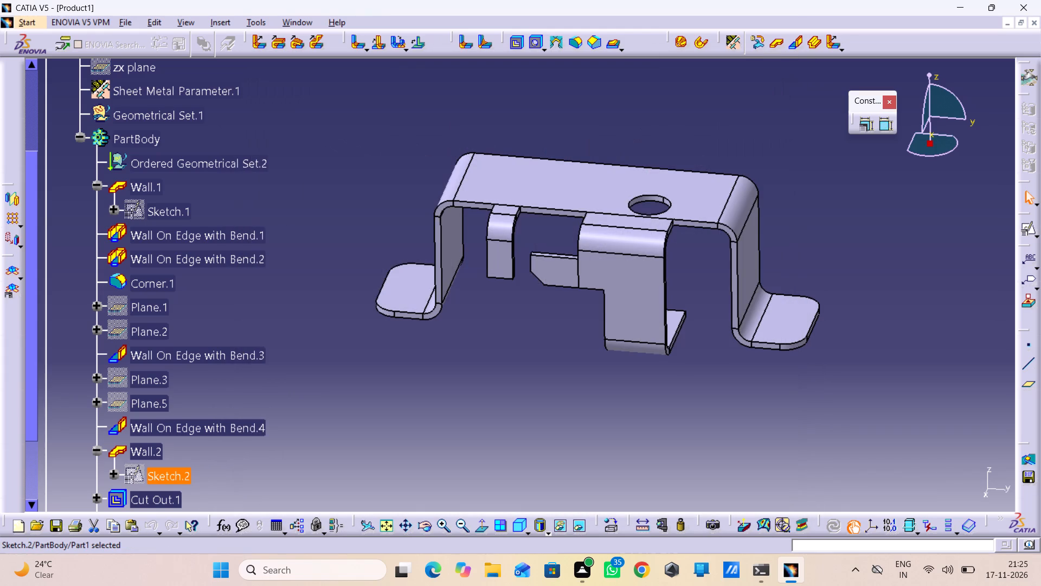
Print the bracket view with Microsoft Print to PDF, saving the output as 4 in the shhet module folder.
{"action": "key", "text": "ctrl+p"}
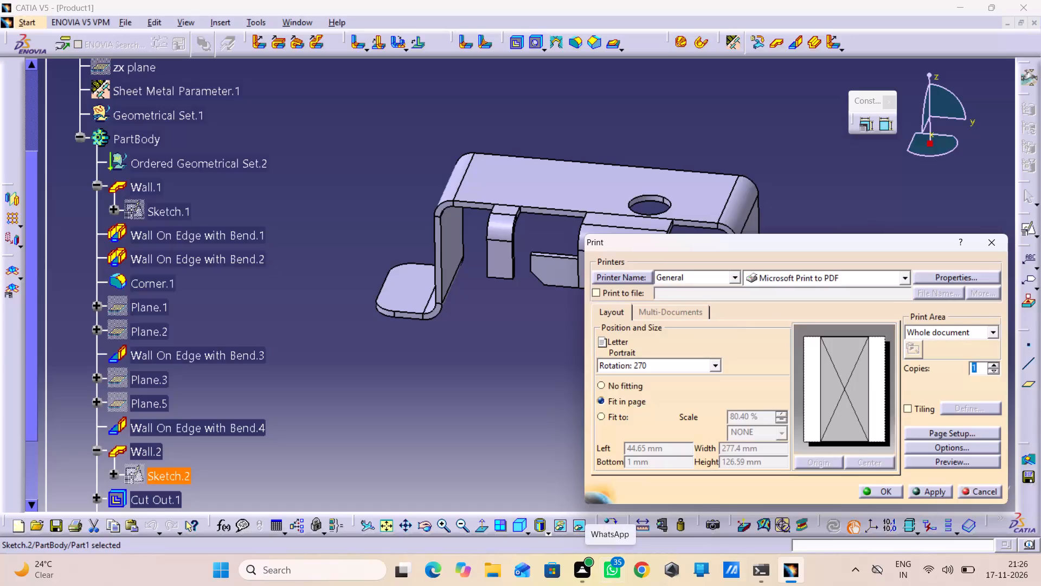
{"action": "left_click", "coordinate": [871, 489]}
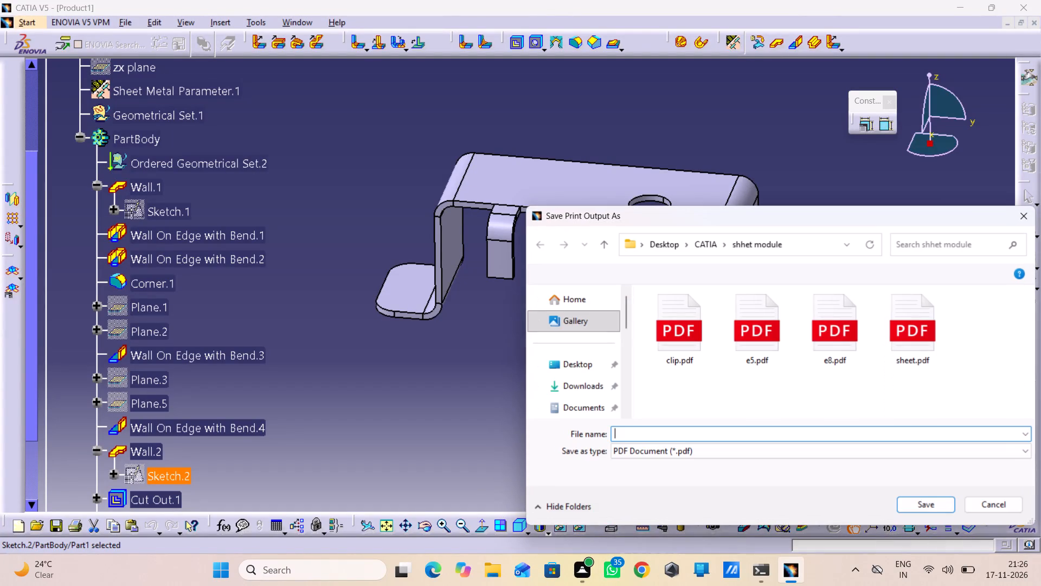
{"action": "key", "text": "4"}
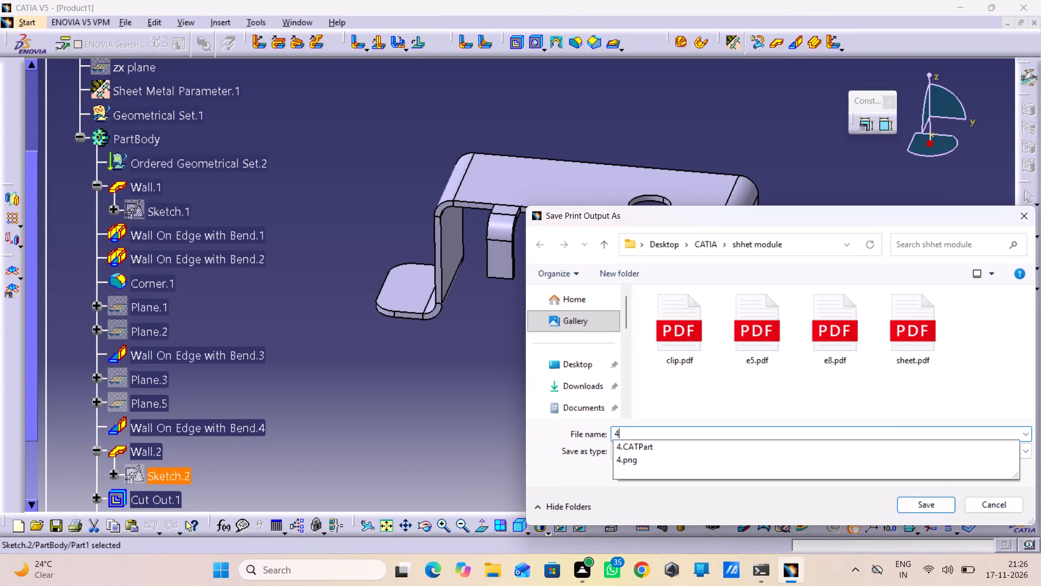
{"action": "key", "text": "Return"}
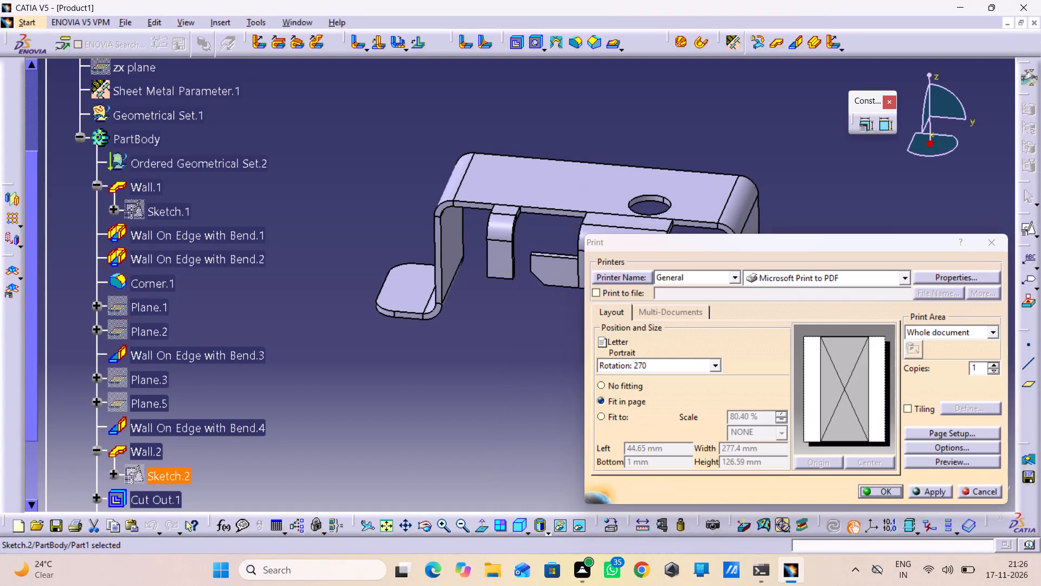